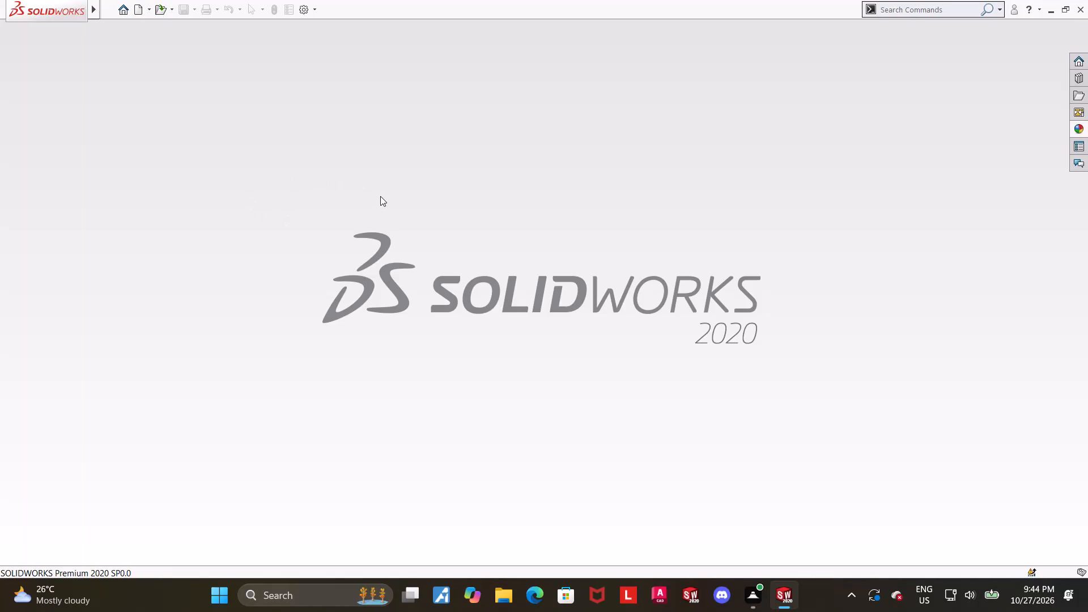
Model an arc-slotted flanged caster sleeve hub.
Create a new part and start a sketch on the Top Plane.
{"action": "left_click", "coordinate": [141, 15]}
{"action": "double_click", "coordinate": [252, 273]}
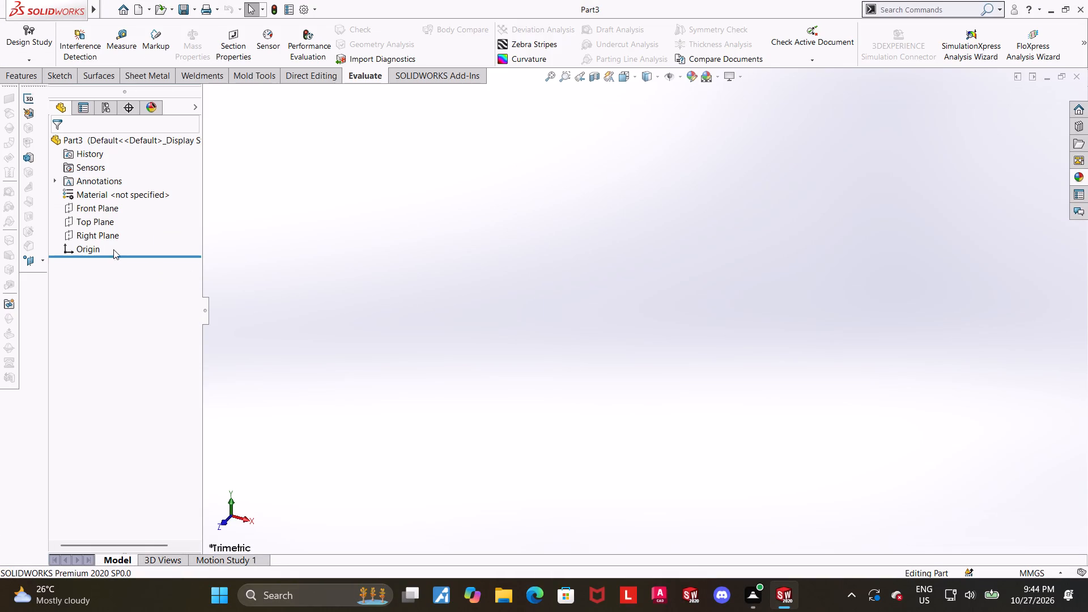
{"action": "left_click", "coordinate": [91, 219]}
{"action": "left_click", "coordinate": [102, 200]}
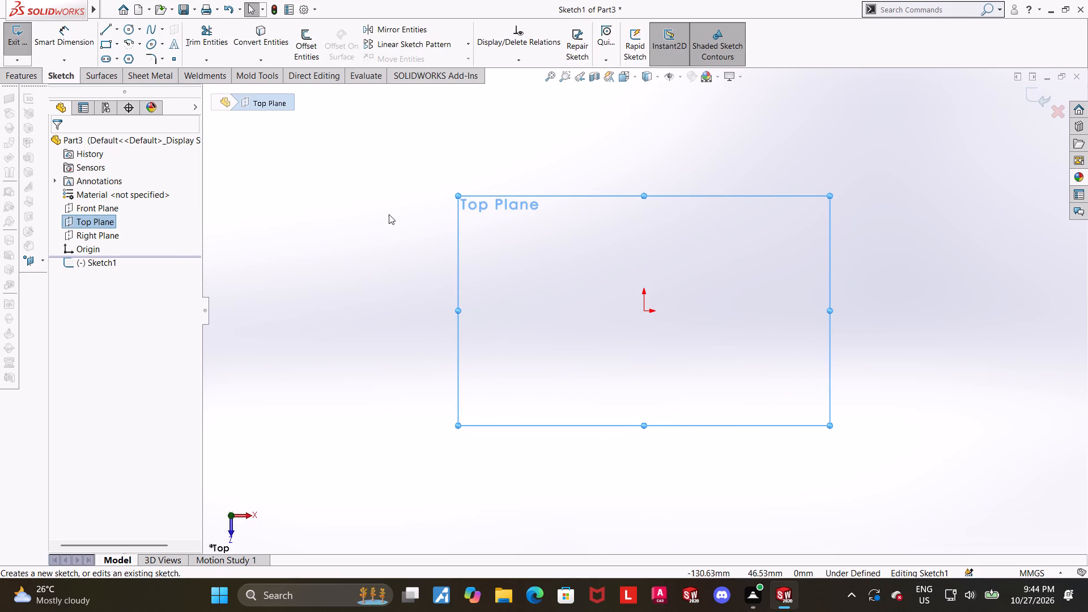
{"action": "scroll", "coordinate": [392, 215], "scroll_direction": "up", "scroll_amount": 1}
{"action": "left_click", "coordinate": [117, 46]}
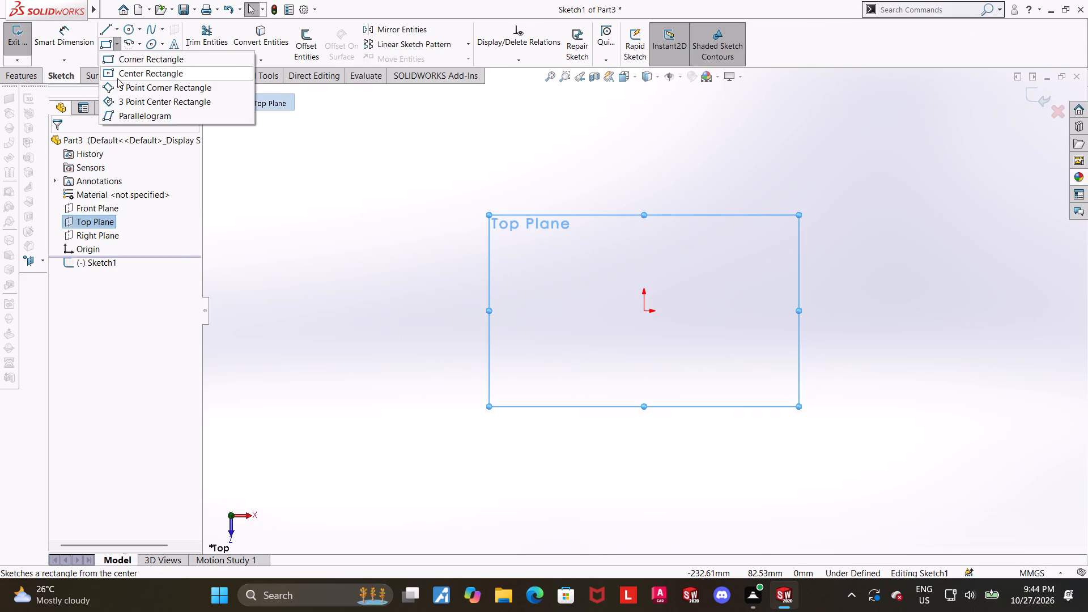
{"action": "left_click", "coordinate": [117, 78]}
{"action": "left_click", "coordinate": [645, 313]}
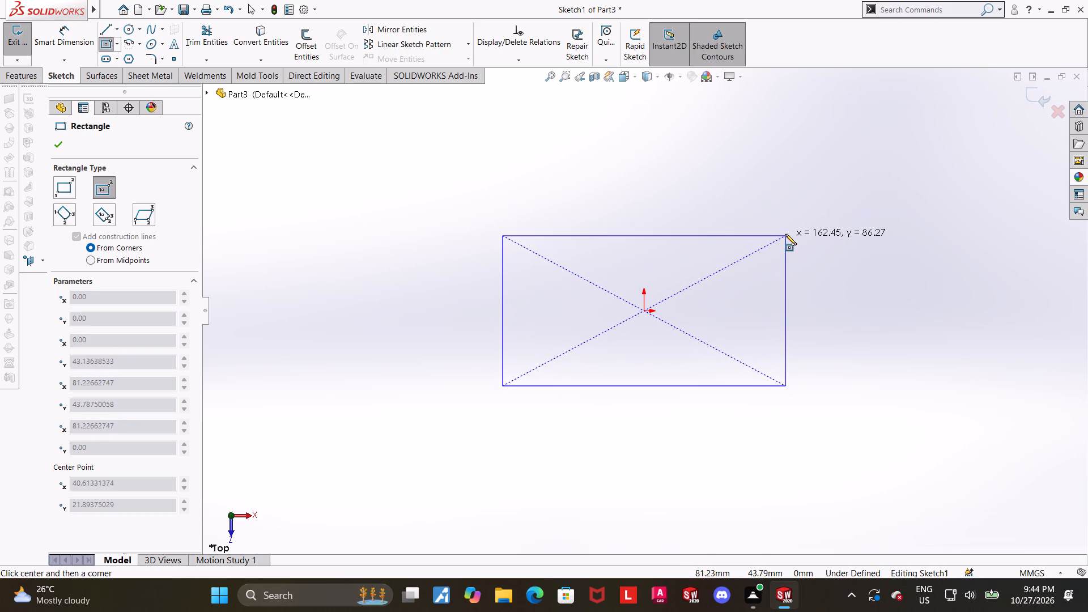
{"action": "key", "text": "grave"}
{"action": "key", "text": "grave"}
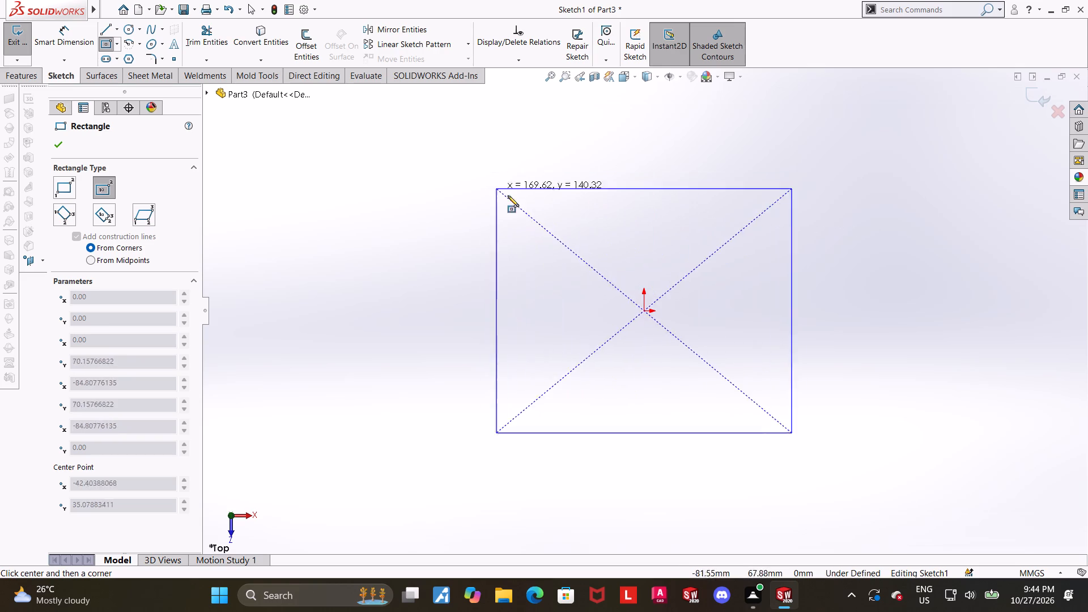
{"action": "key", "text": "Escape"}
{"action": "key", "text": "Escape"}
Sketch a circle of about 93 mm radius centred on the origin and convert it to construction geometry.
{"action": "left_click", "coordinate": [130, 31]}
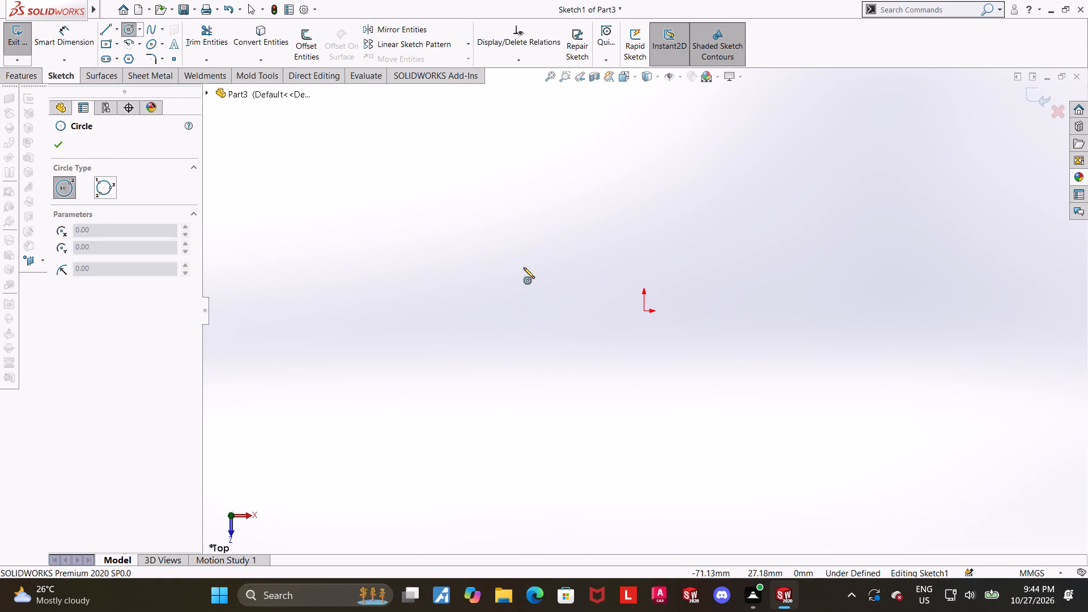
{"action": "left_click", "coordinate": [643, 311]}
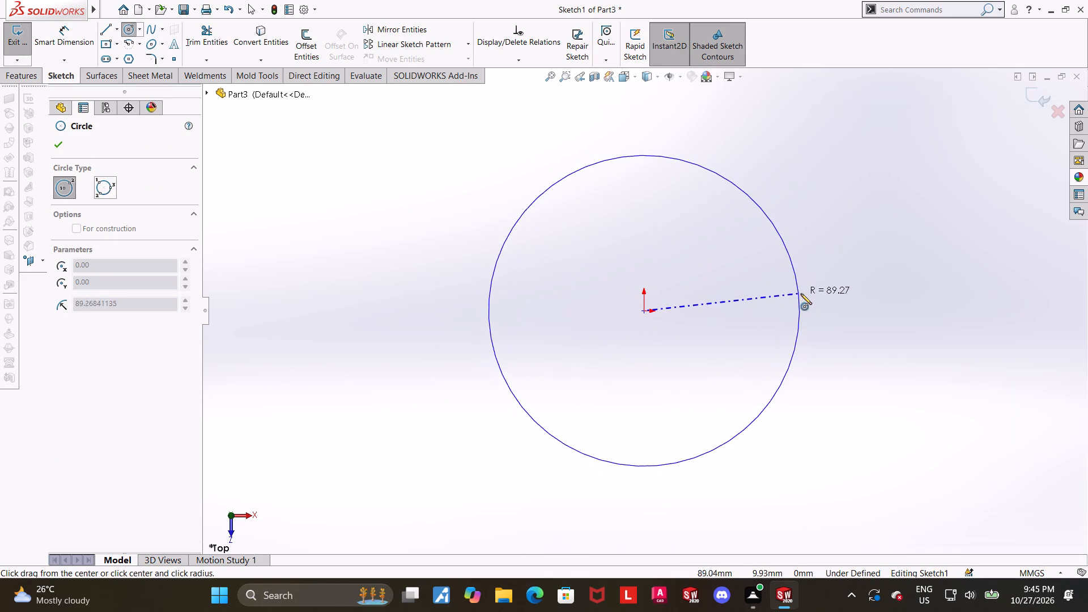
{"action": "left_click", "coordinate": [805, 291]}
{"action": "key", "text": "Escape"}
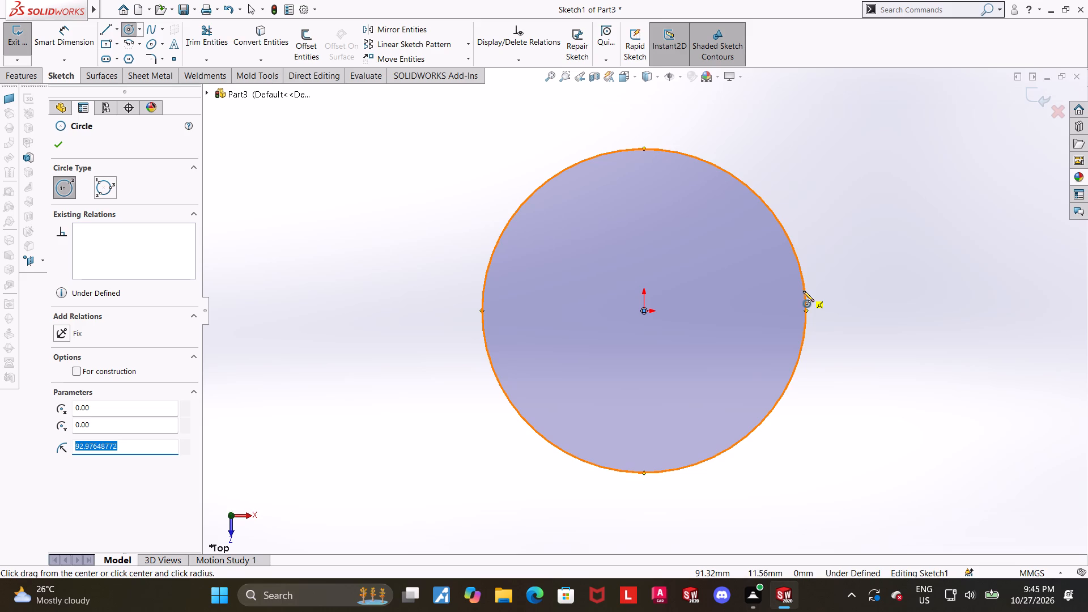
{"action": "key", "text": "Escape"}
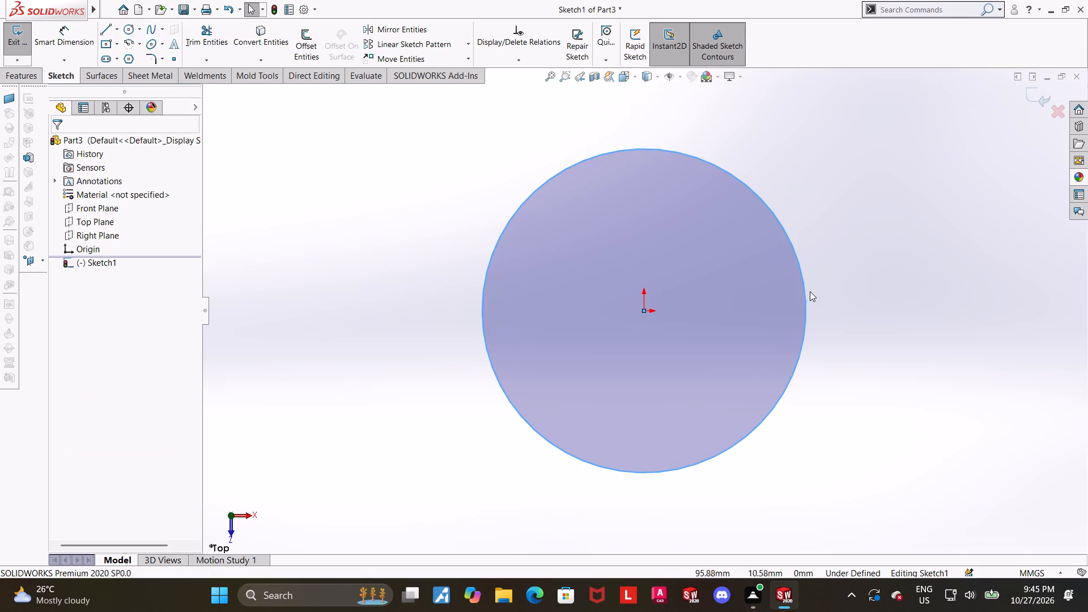
{"action": "left_click", "coordinate": [807, 290]}
{"action": "left_click", "coordinate": [862, 260]}
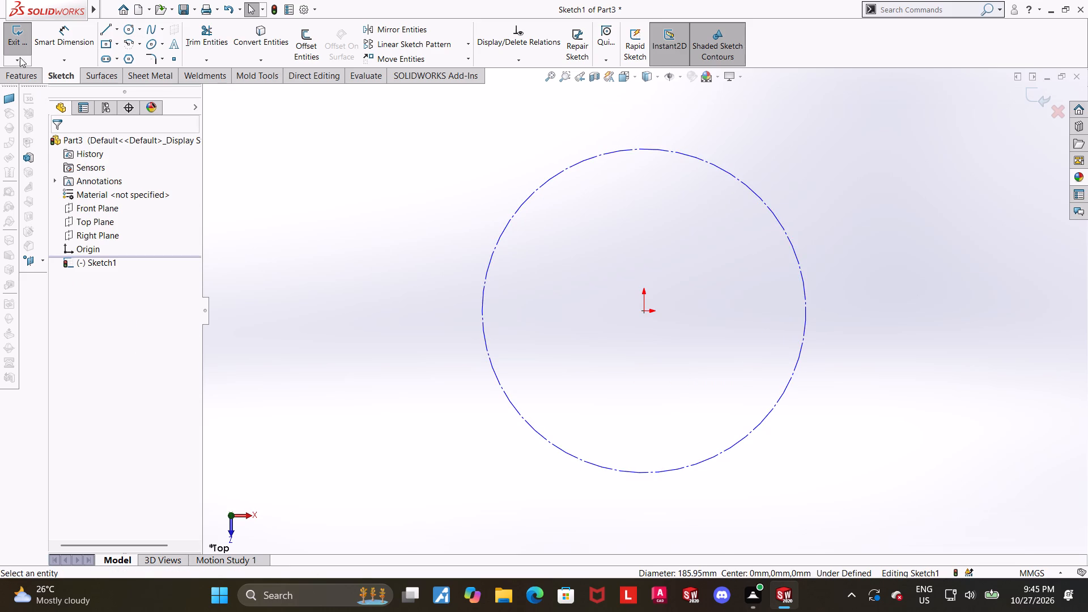
Dimension the construction circle's diameter at 80 mm.
{"action": "left_click", "coordinate": [50, 50]}
{"action": "left_click", "coordinate": [754, 195]}
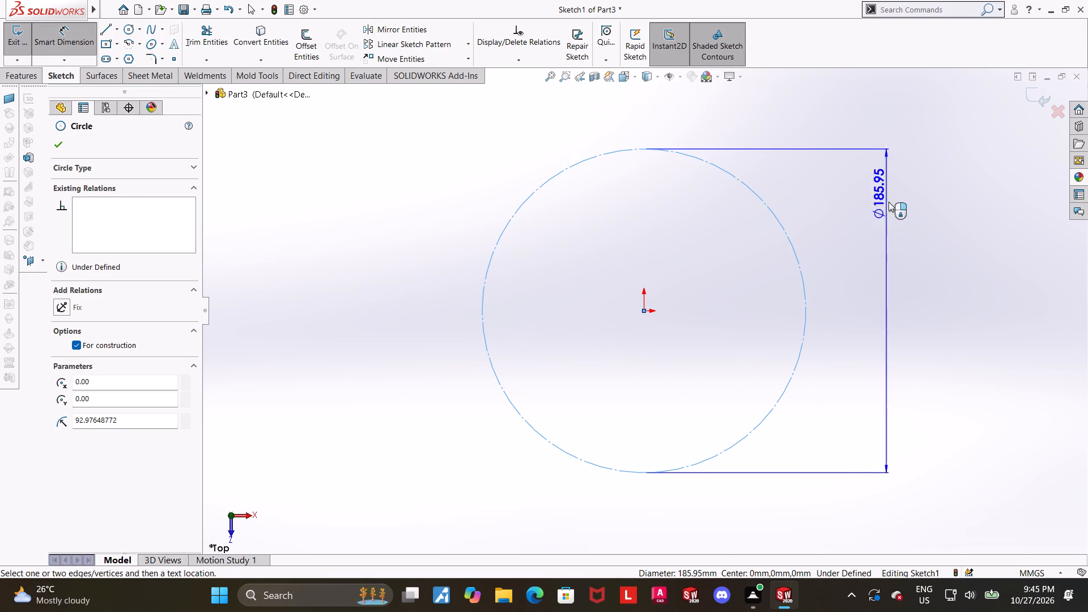
{"action": "left_click", "coordinate": [856, 312]}
{"action": "type", "text": "80"}
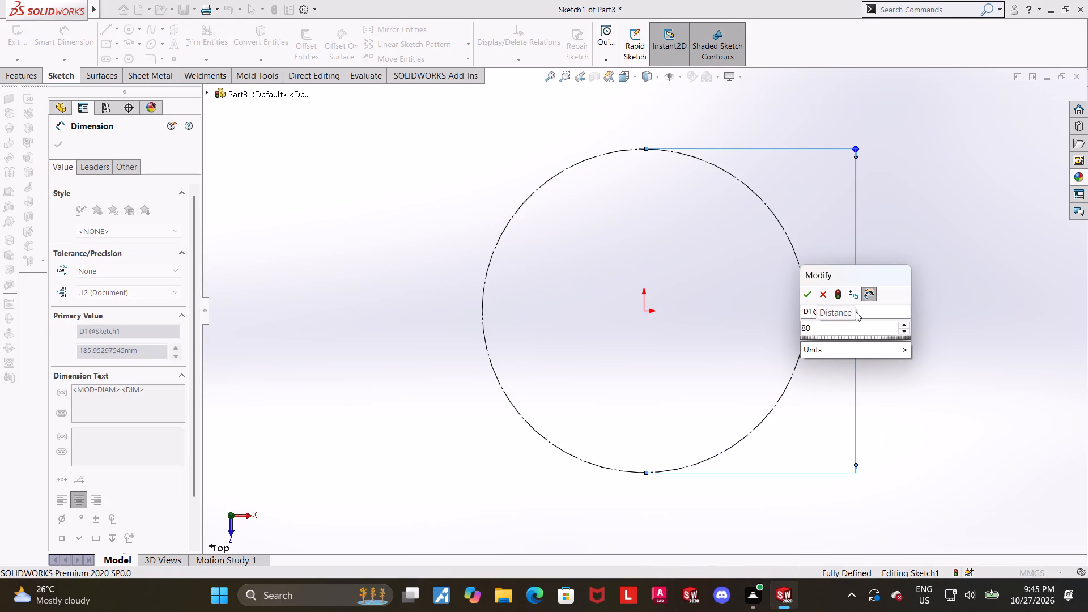
{"action": "key", "text": "Return"}
{"action": "key", "text": "Escape"}
Move the construction circle's diameter dimension farther away from the circle.
{"action": "scroll", "coordinate": [927, 303], "scroll_direction": "up", "scroll_amount": 1}
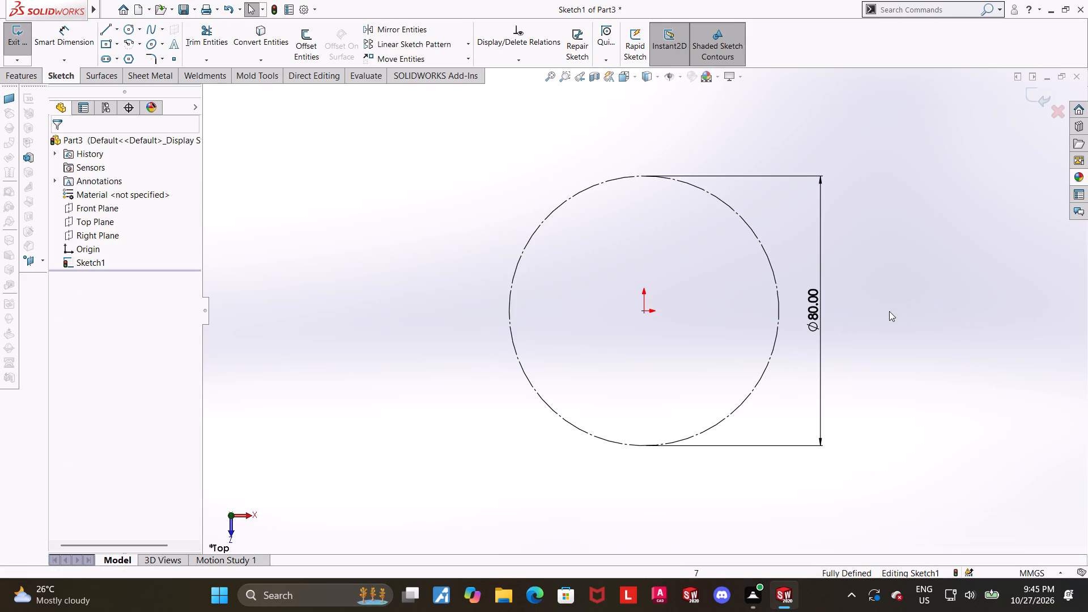
{"action": "left_click_drag", "start_coordinate": [819, 315], "coordinate": [986, 304]}
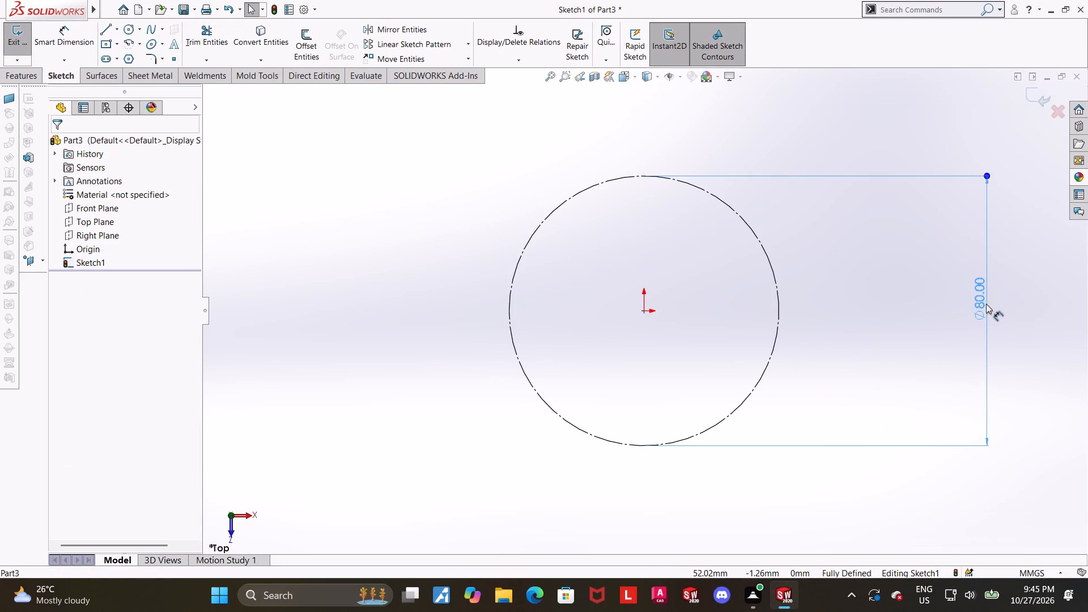
{"action": "left_click_drag", "start_coordinate": [986, 304], "coordinate": [999, 304]}
Sketch a solid circle about 43 mm in diameter centred on the origin, inside the construction circle.
{"action": "scroll", "coordinate": [999, 312], "scroll_direction": "up", "scroll_amount": 1}
{"action": "scroll", "coordinate": [730, 296], "scroll_direction": "down", "scroll_amount": 1}
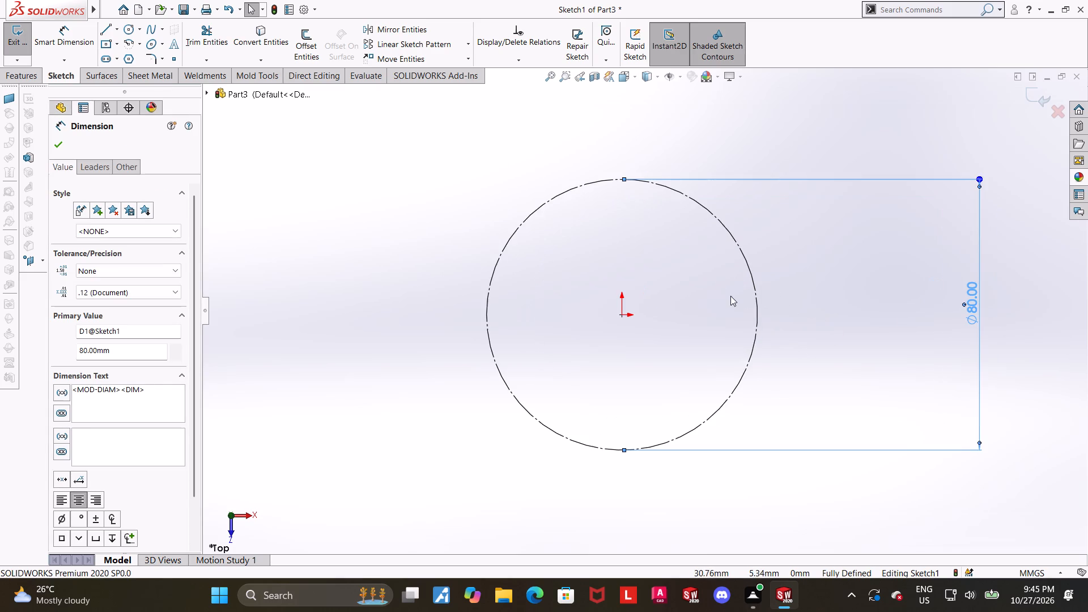
{"action": "scroll", "coordinate": [702, 294], "scroll_direction": "up", "scroll_amount": 1}
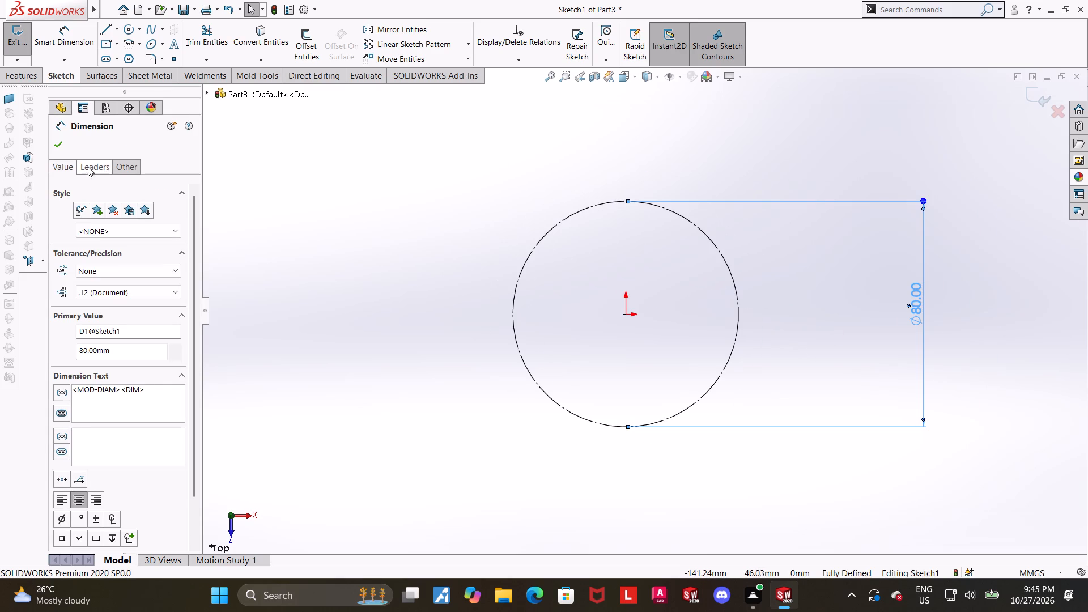
{"action": "left_click", "coordinate": [125, 33]}
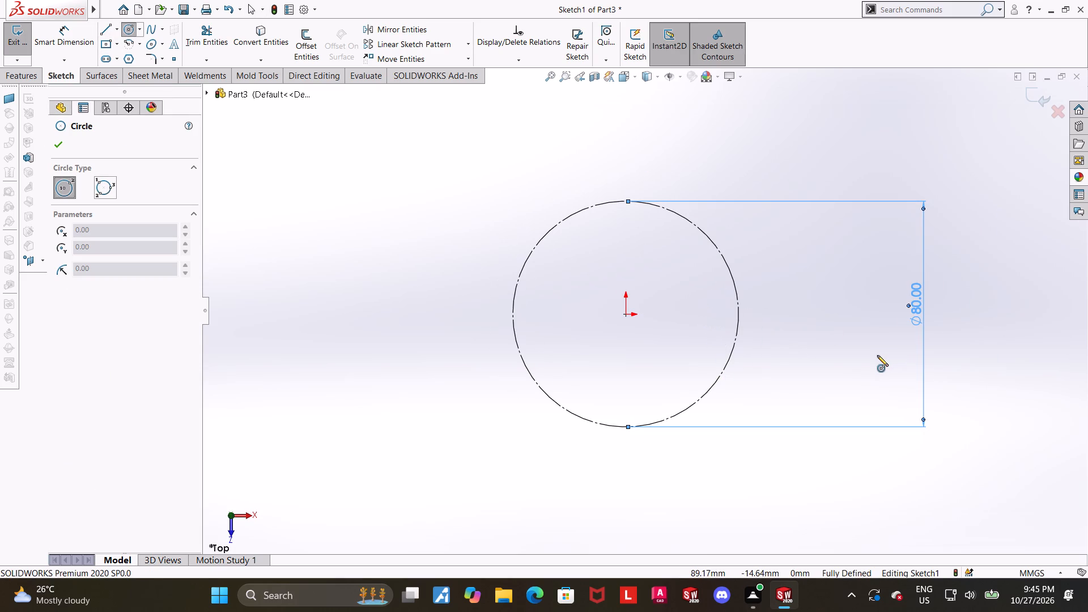
{"action": "scroll", "coordinate": [877, 355], "scroll_direction": "up", "scroll_amount": 1}
{"action": "scroll", "coordinate": [877, 355], "scroll_direction": "down", "scroll_amount": 1}
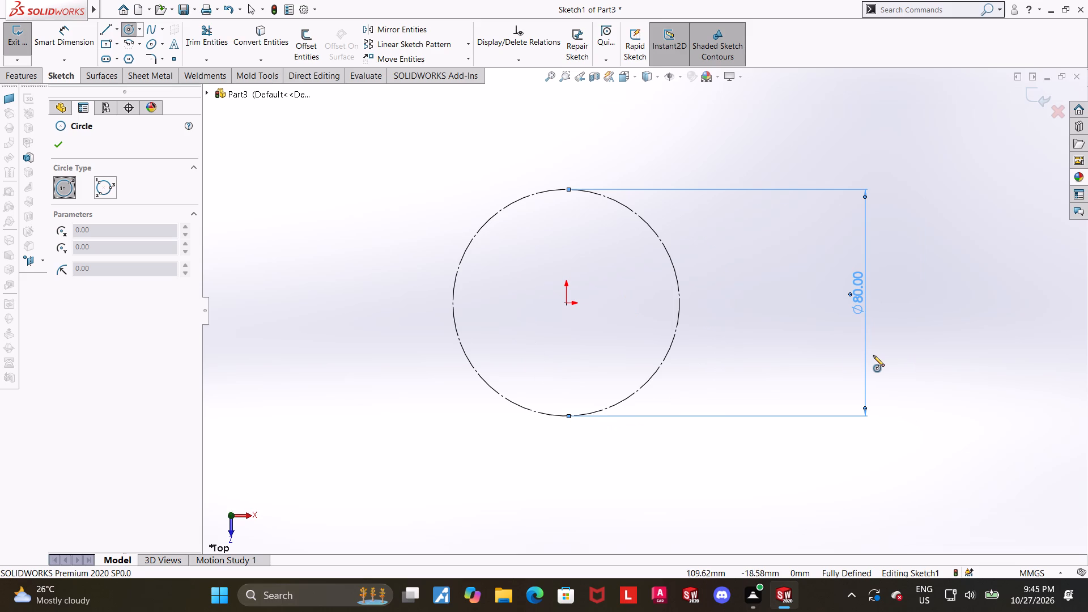
{"action": "left_click", "coordinate": [569, 305]}
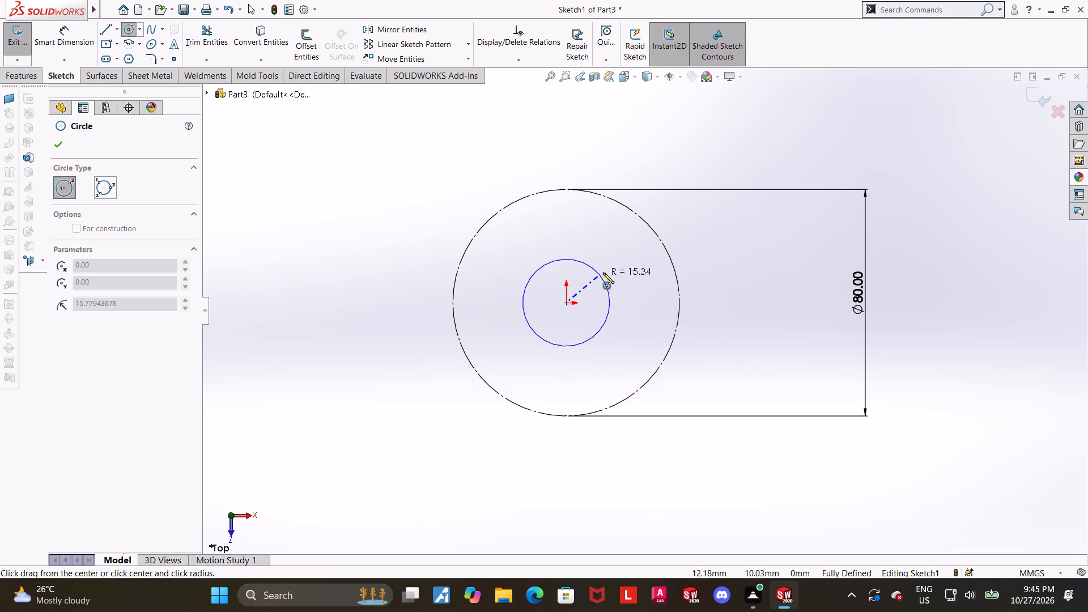
{"action": "left_click", "coordinate": [615, 267]}
{"action": "key", "text": "Escape"}
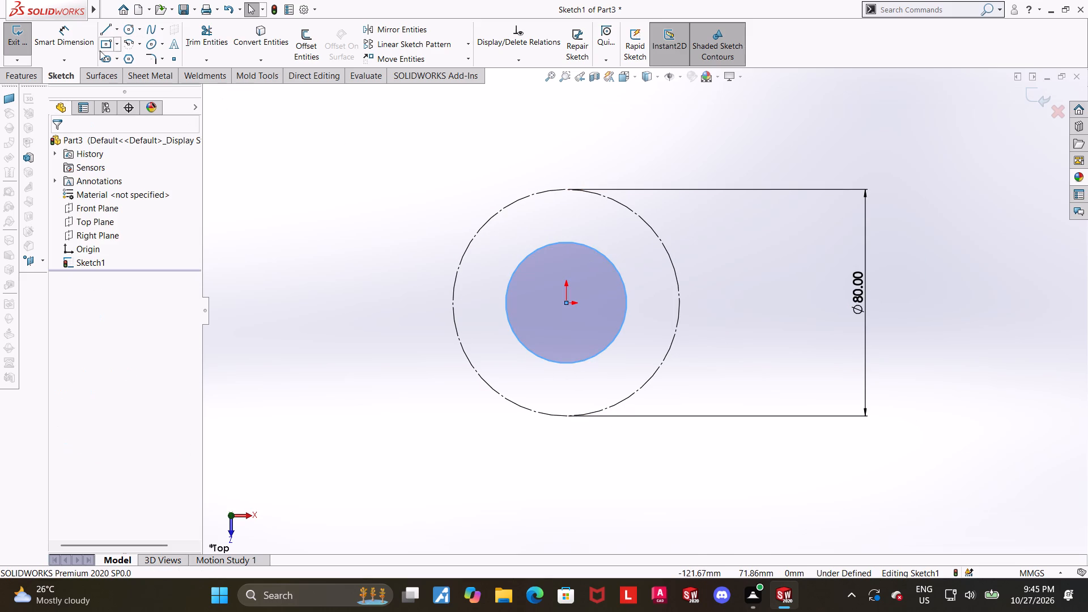
Dimension the inner circle's diameter at 64 mm.
{"action": "left_click", "coordinate": [76, 27]}
{"action": "left_click", "coordinate": [584, 244]}
{"action": "left_click", "coordinate": [588, 136]}
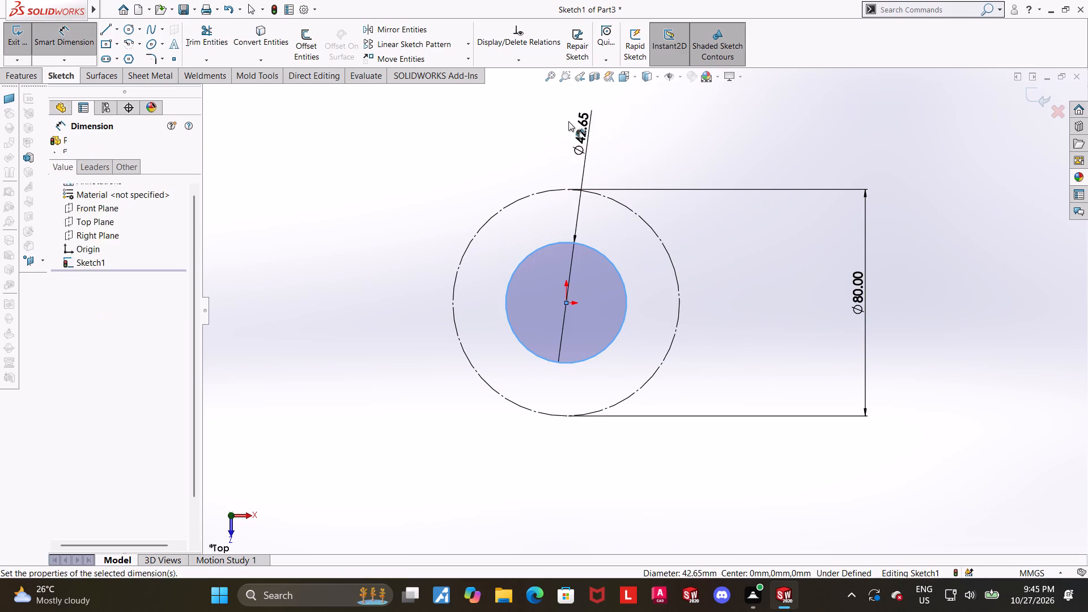
{"action": "type", "text": "64"}
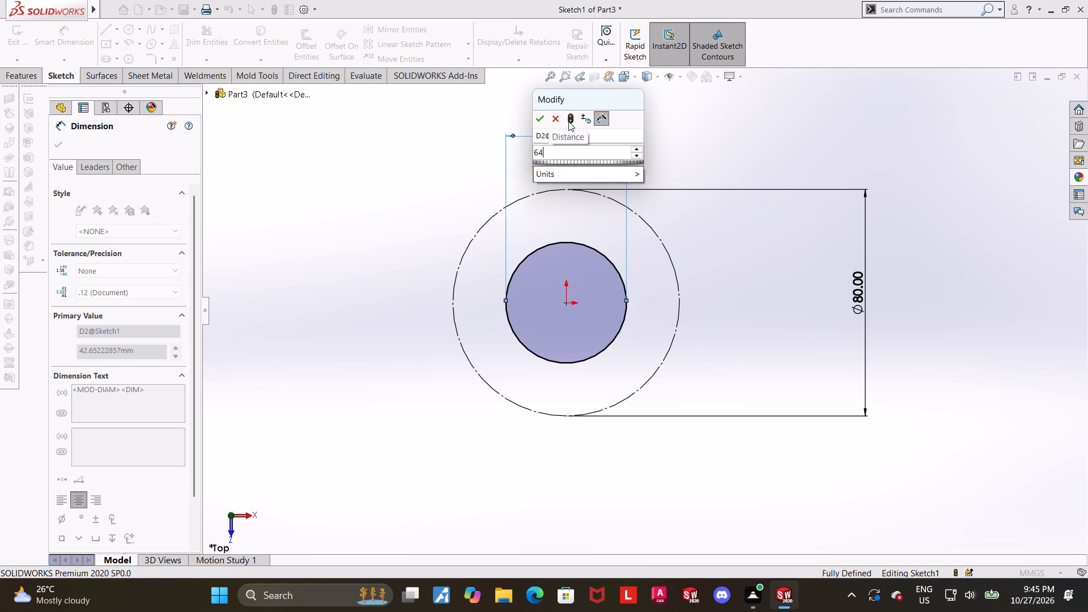
{"action": "key", "text": "Return"}
{"action": "key", "text": "Escape"}
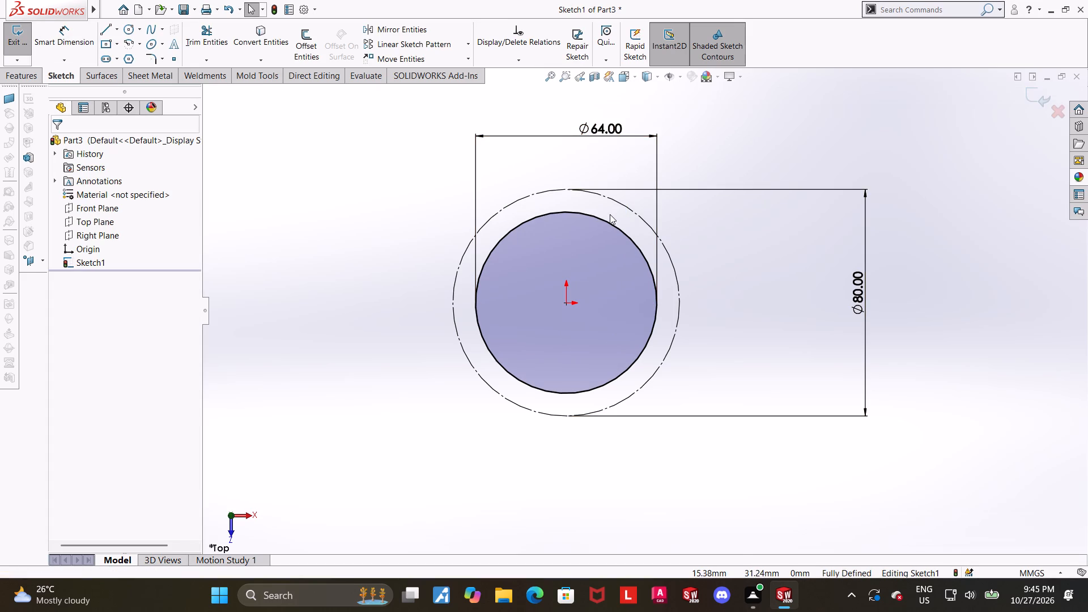
{"action": "key", "text": "Escape"}
Sketch a small circle about 14 mm in diameter centred on the construction circle's +X quadrant point.
{"action": "scroll", "coordinate": [718, 216], "scroll_direction": "down", "scroll_amount": 1}
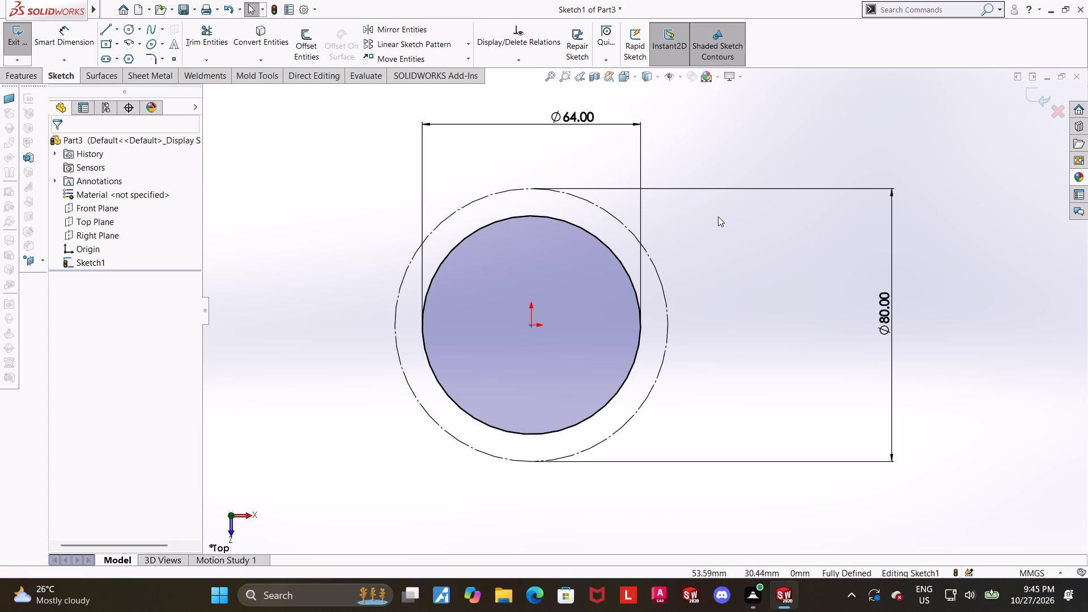
{"action": "left_click", "coordinate": [133, 28]}
{"action": "scroll", "coordinate": [549, 169], "scroll_direction": "down", "scroll_amount": 1}
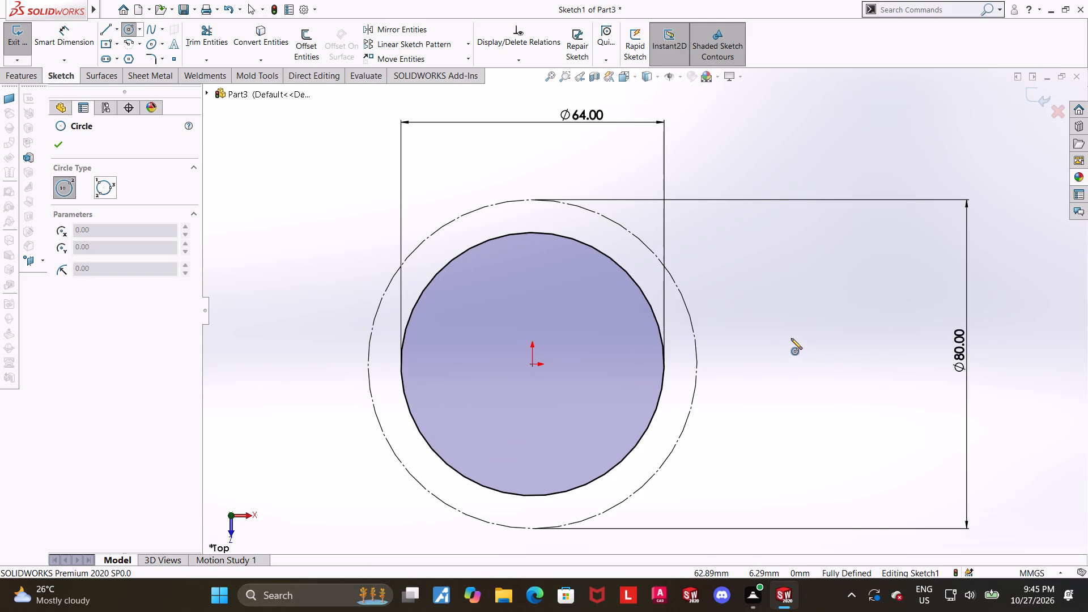
{"action": "scroll", "coordinate": [791, 338], "scroll_direction": "up", "scroll_amount": 1}
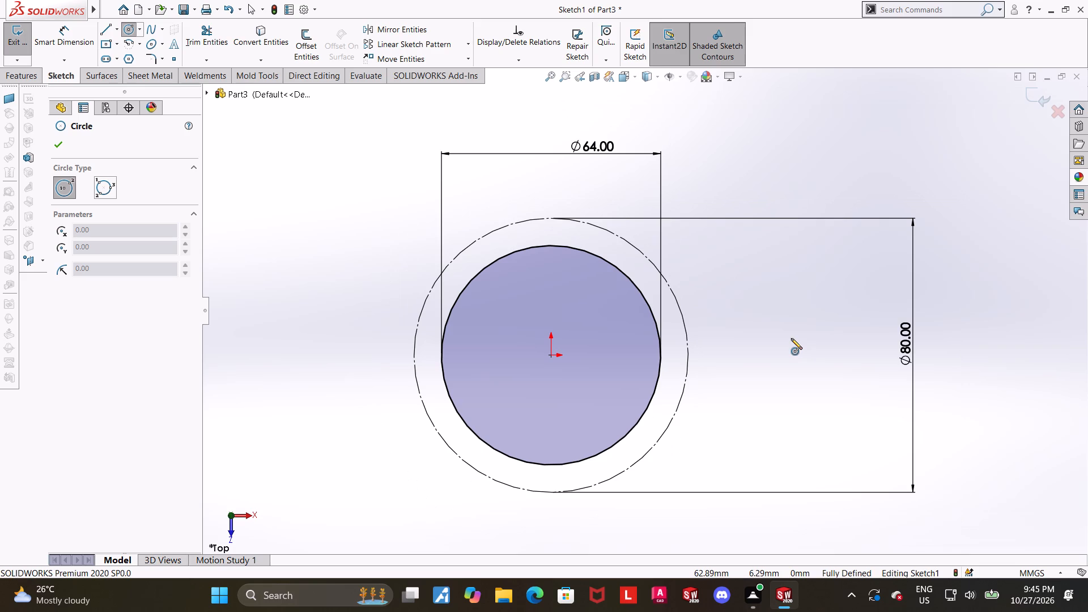
{"action": "left_click", "coordinate": [691, 356]}
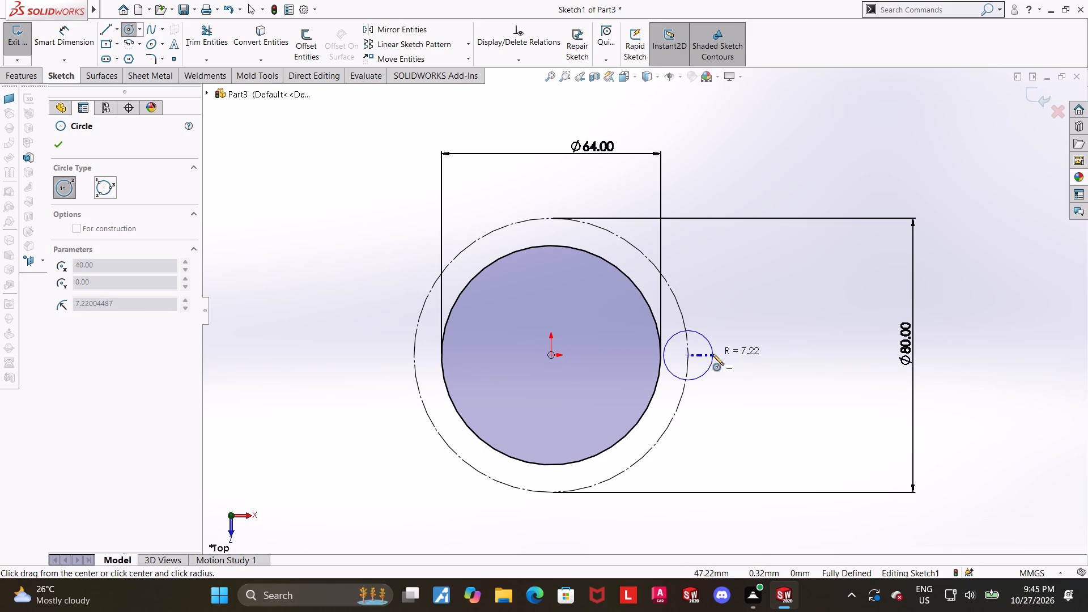
{"action": "left_click", "coordinate": [713, 353]}
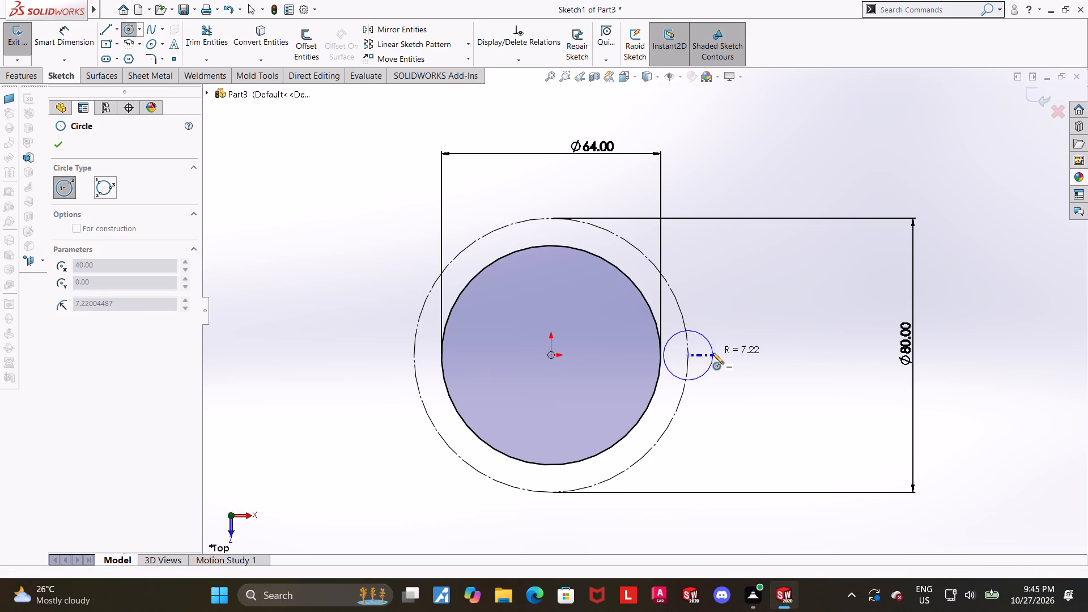
{"action": "key", "text": "Escape"}
Dimension the small circle's diameter at 16 mm.
{"action": "left_click", "coordinate": [61, 33]}
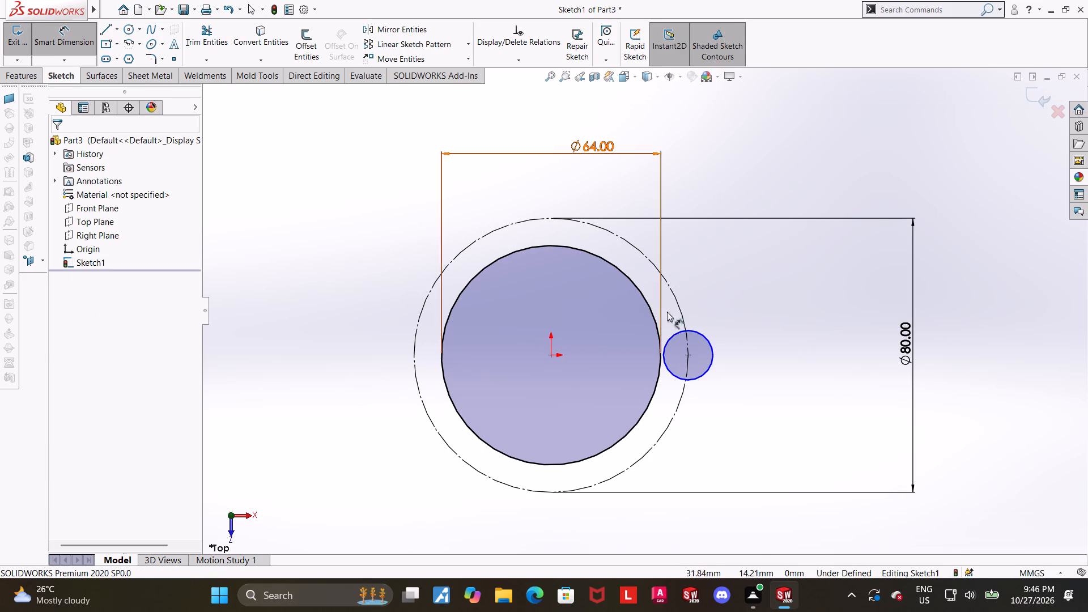
{"action": "left_click", "coordinate": [708, 342]}
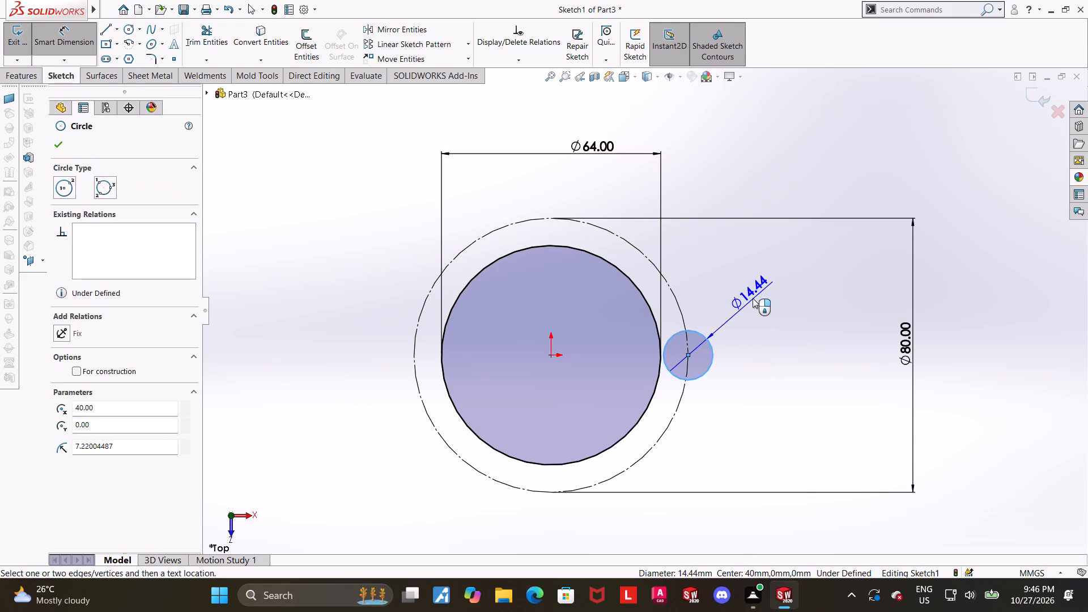
{"action": "type", "text": "16"}
{"action": "key", "text": "Return"}
{"action": "key", "text": "Escape"}
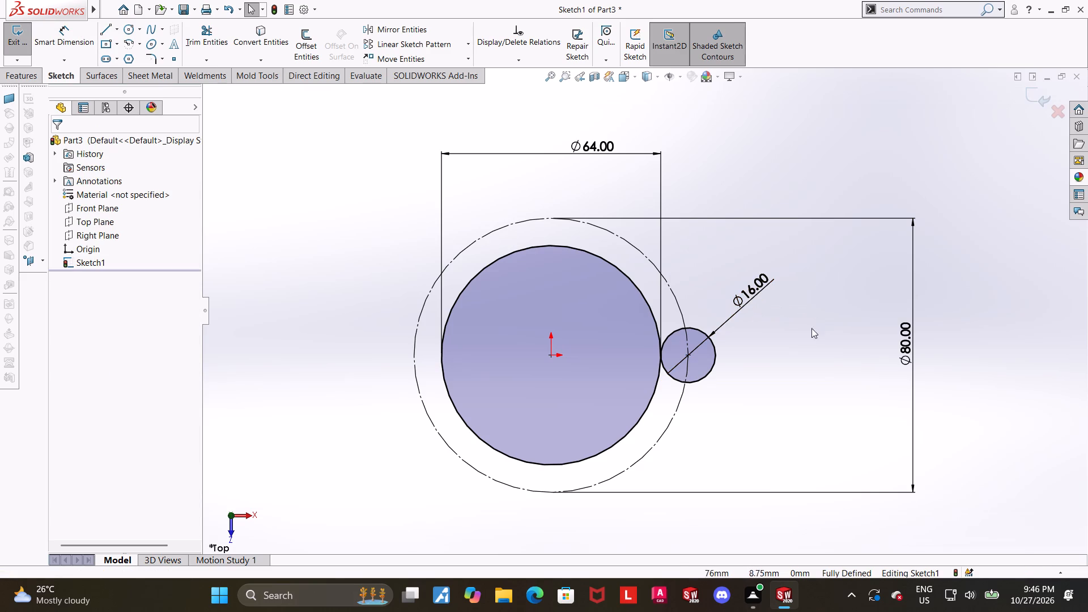
{"action": "left_click", "coordinate": [809, 351]}
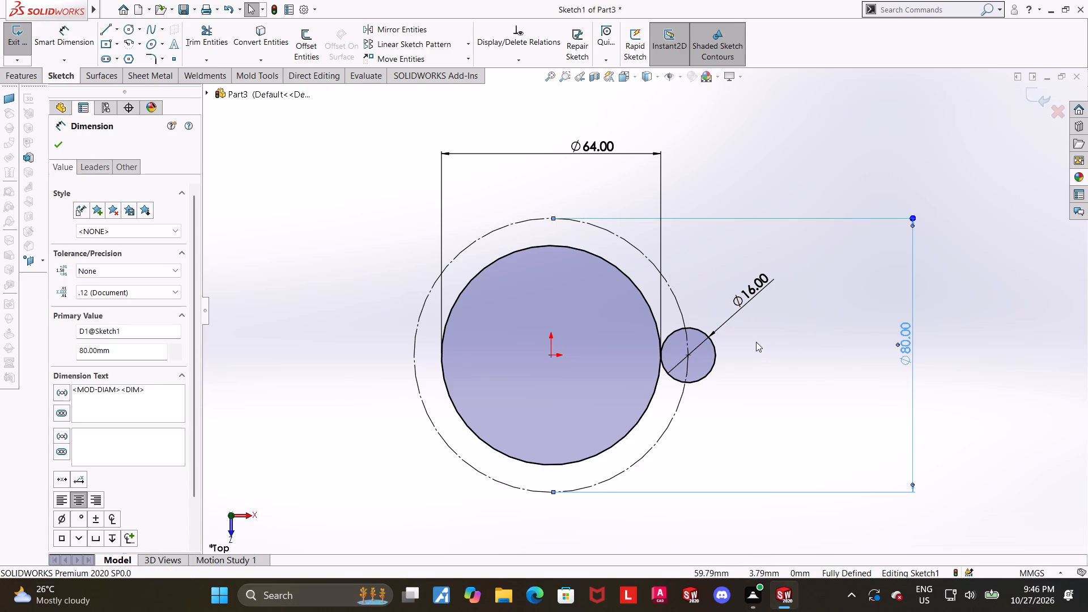
Sketch a small circle centred on the construction circle's upper (-Z) quadrant point.
{"action": "scroll", "coordinate": [766, 354], "scroll_direction": "up", "scroll_amount": 1}
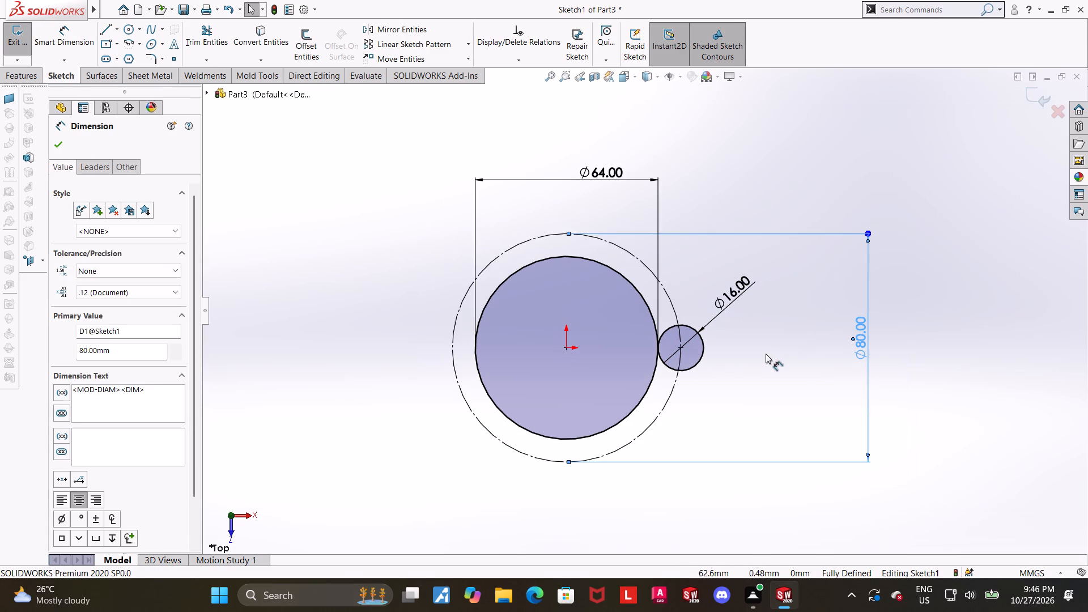
{"action": "scroll", "coordinate": [705, 273], "scroll_direction": "down", "scroll_amount": 1}
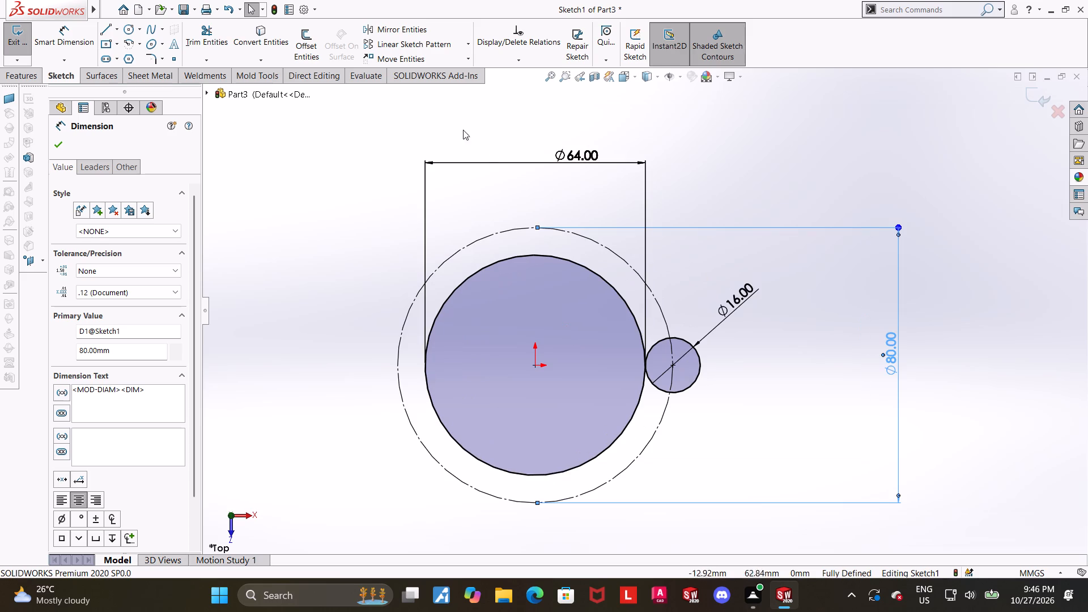
{"action": "left_click", "coordinate": [130, 25]}
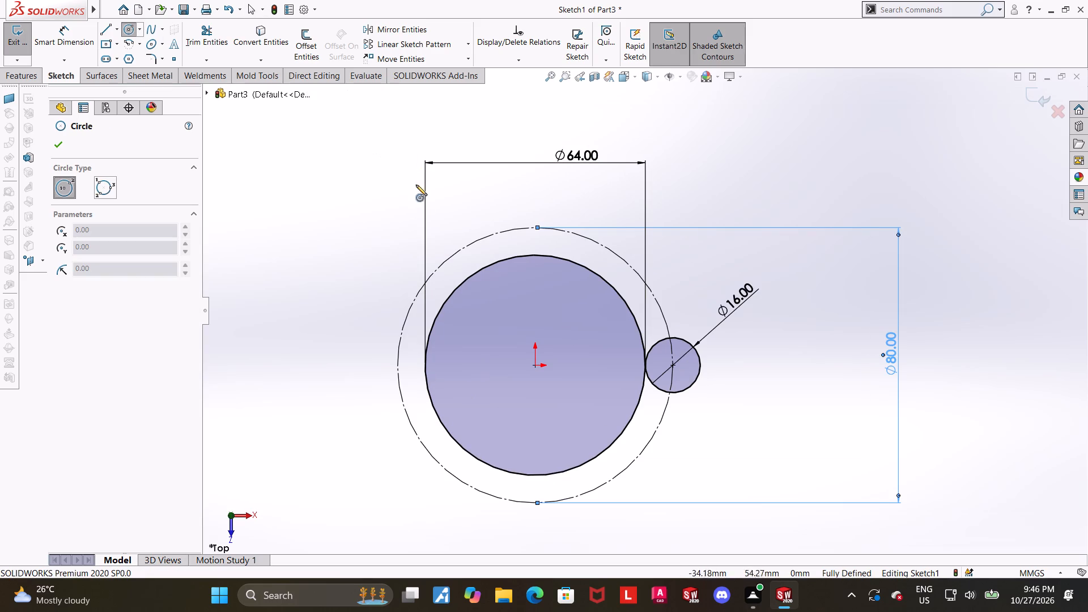
{"action": "left_click", "coordinate": [534, 227]}
{"action": "left_click", "coordinate": [552, 209]}
{"action": "key", "text": "Escape"}
{"action": "key", "text": "Escape"}
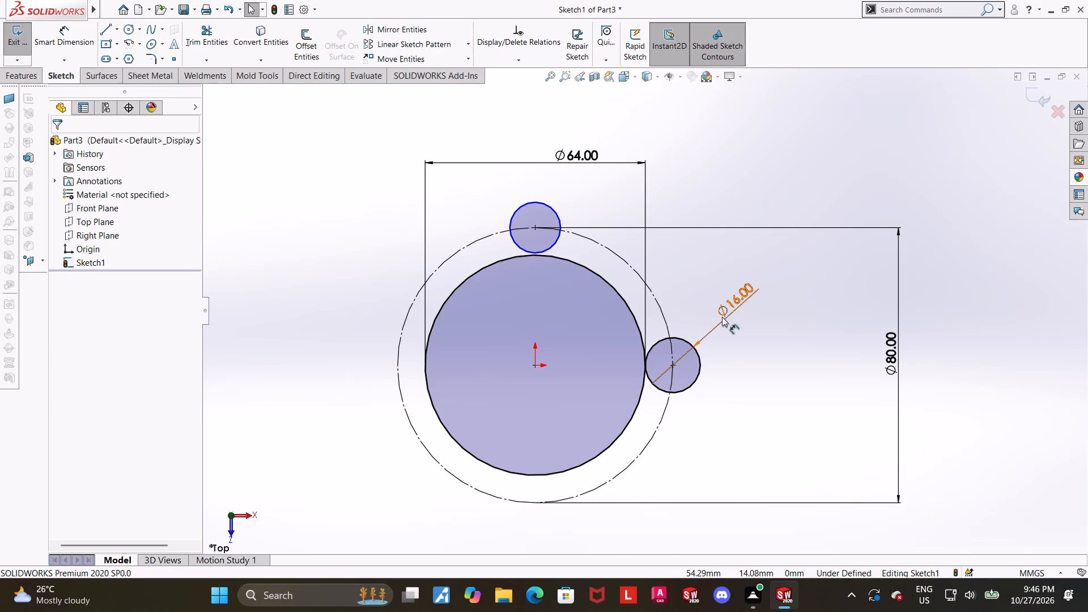
Add an Equal relation between the upper small circle and the 16 mm circle on the +X quadrant.
{"action": "left_click", "coordinate": [767, 365]}
{"action": "left_click", "coordinate": [685, 339]}
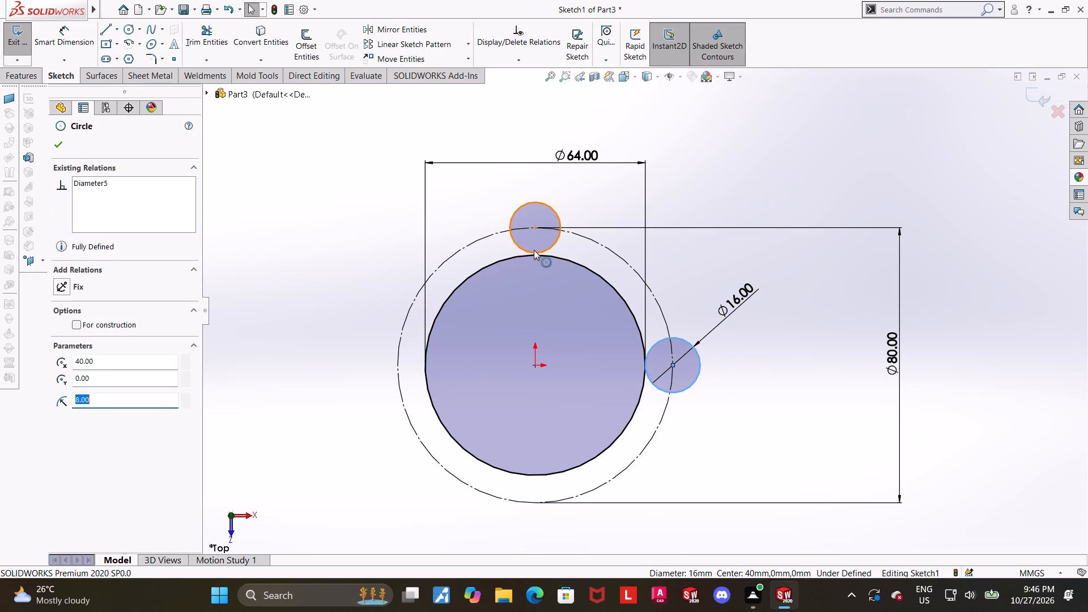
{"action": "left_click", "coordinate": [541, 250], "text": "ctrl"}
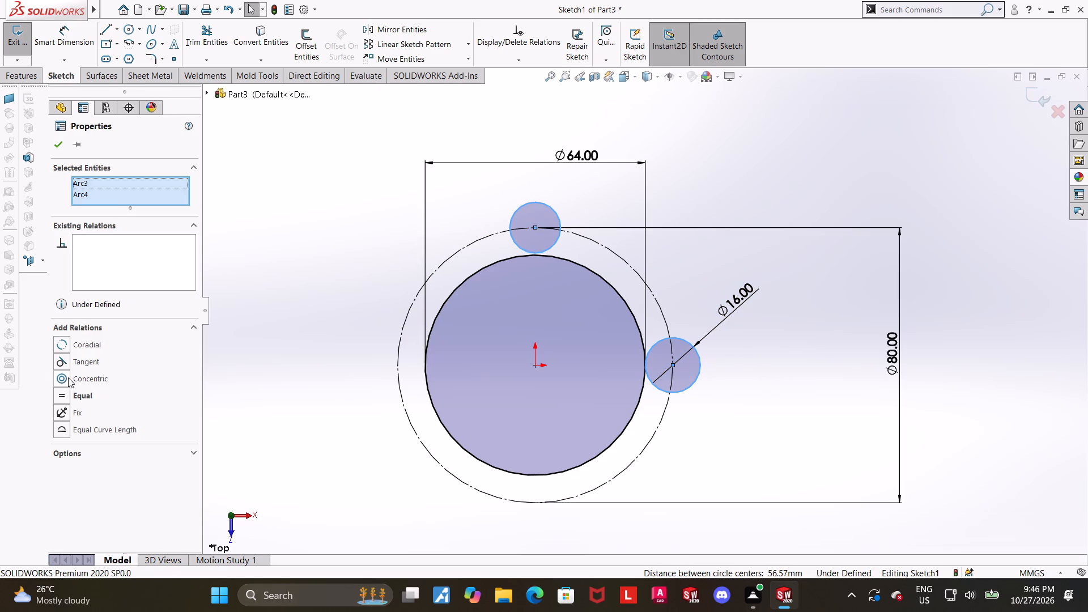
{"action": "left_click", "coordinate": [66, 401]}
{"action": "left_click", "coordinate": [758, 172]}
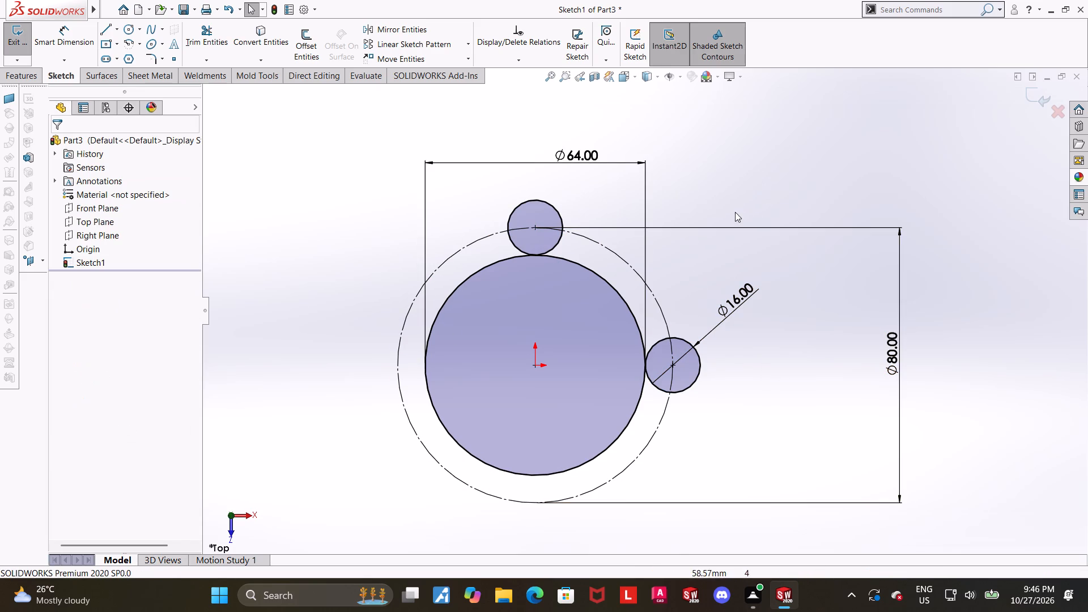
Sketch a three-point arc from the upper small circle to the +X small circle, bowed toward the origin, with radius about 228 mm.
{"action": "scroll", "coordinate": [735, 212], "scroll_direction": "down", "scroll_amount": 1}
{"action": "key", "text": "Escape"}
{"action": "key", "text": "Escape"}
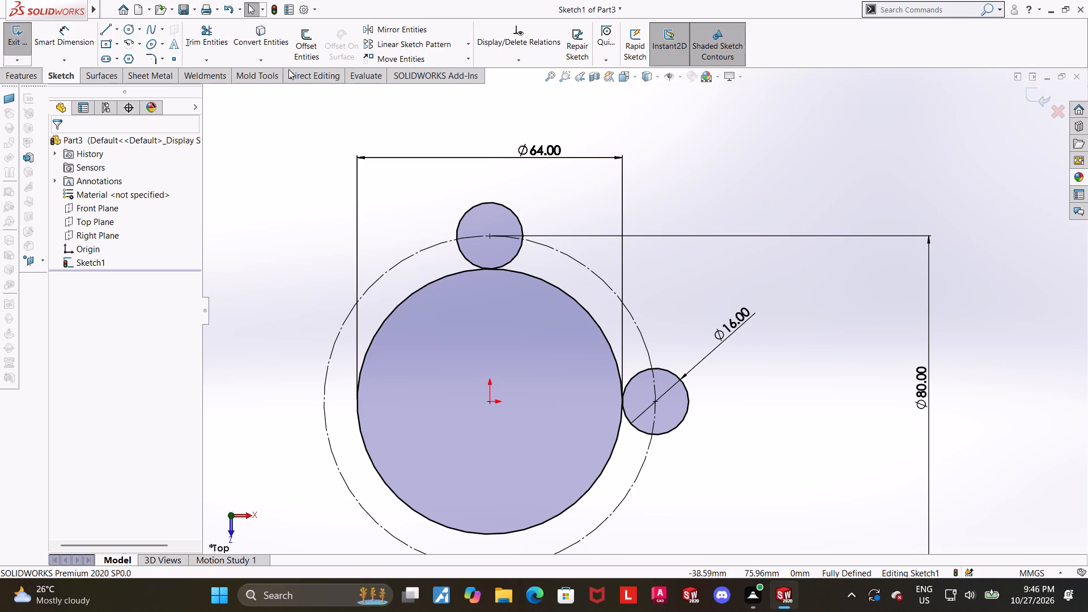
{"action": "left_click", "coordinate": [139, 48]}
{"action": "left_click", "coordinate": [148, 84]}
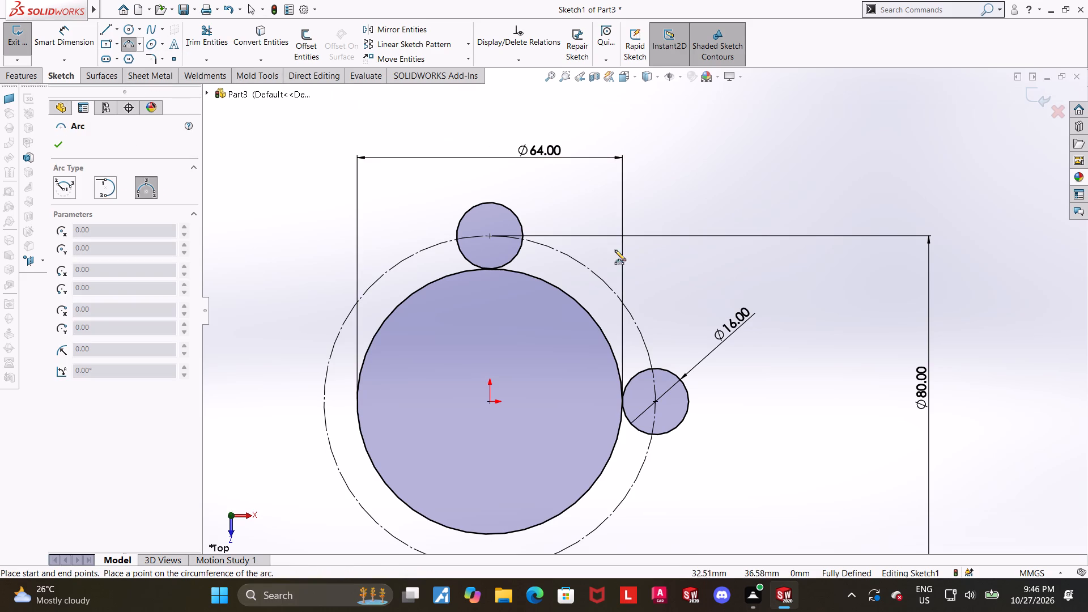
{"action": "left_click", "coordinate": [520, 219]}
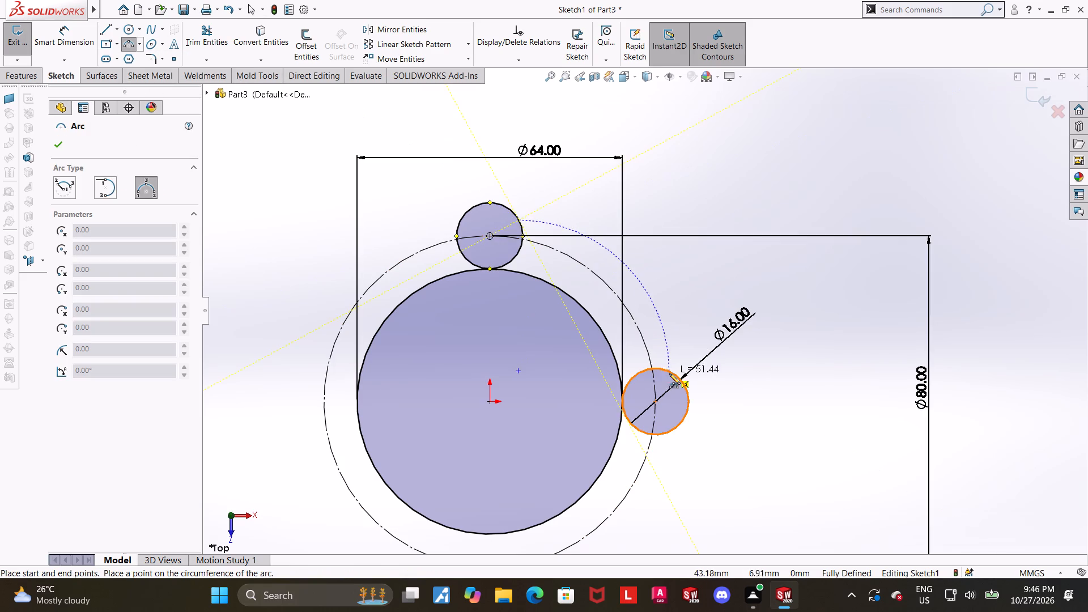
{"action": "left_click", "coordinate": [670, 373]}
{"action": "left_click", "coordinate": [597, 307]}
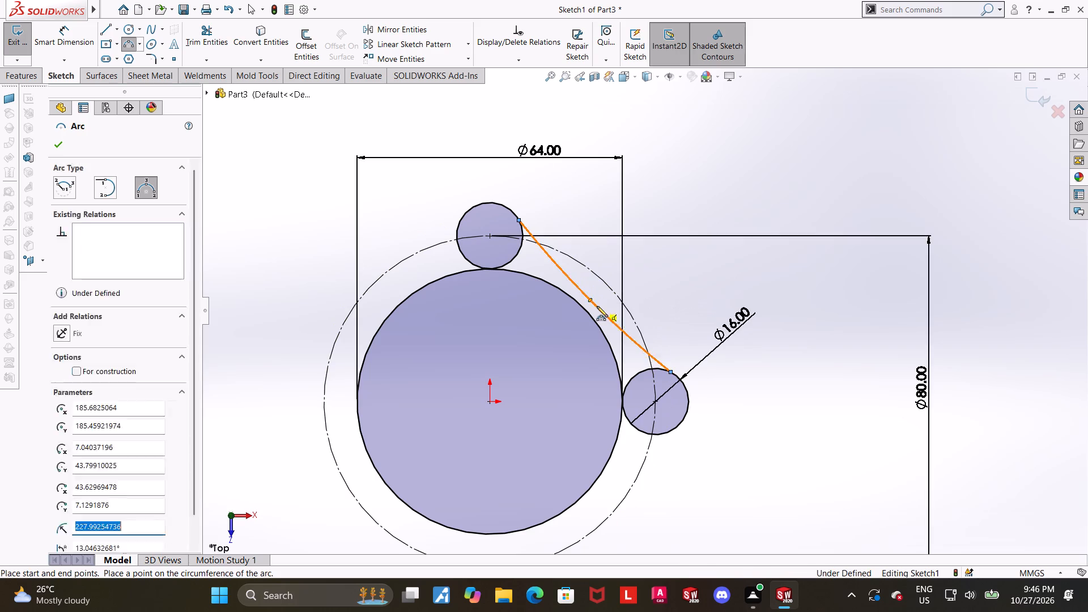
{"action": "key", "text": "Escape"}
Make the connecting arc tangent to both the +X small circle and the upper small circle.
{"action": "left_click", "coordinate": [656, 369]}
{"action": "left_click", "coordinate": [652, 358], "text": "ctrl"}
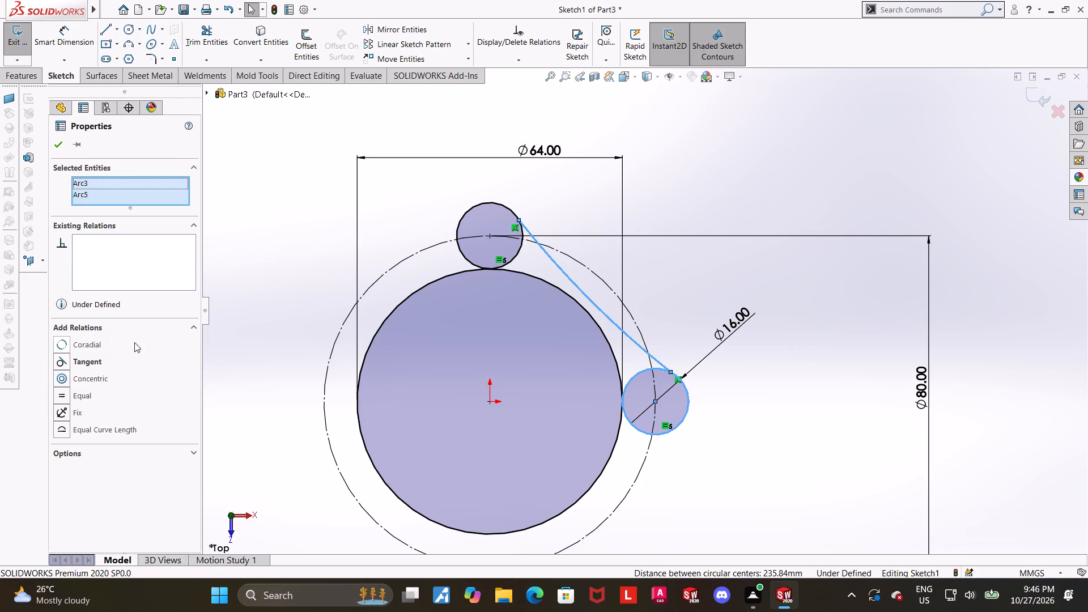
{"action": "left_click", "coordinate": [66, 365]}
{"action": "left_click", "coordinate": [632, 195]}
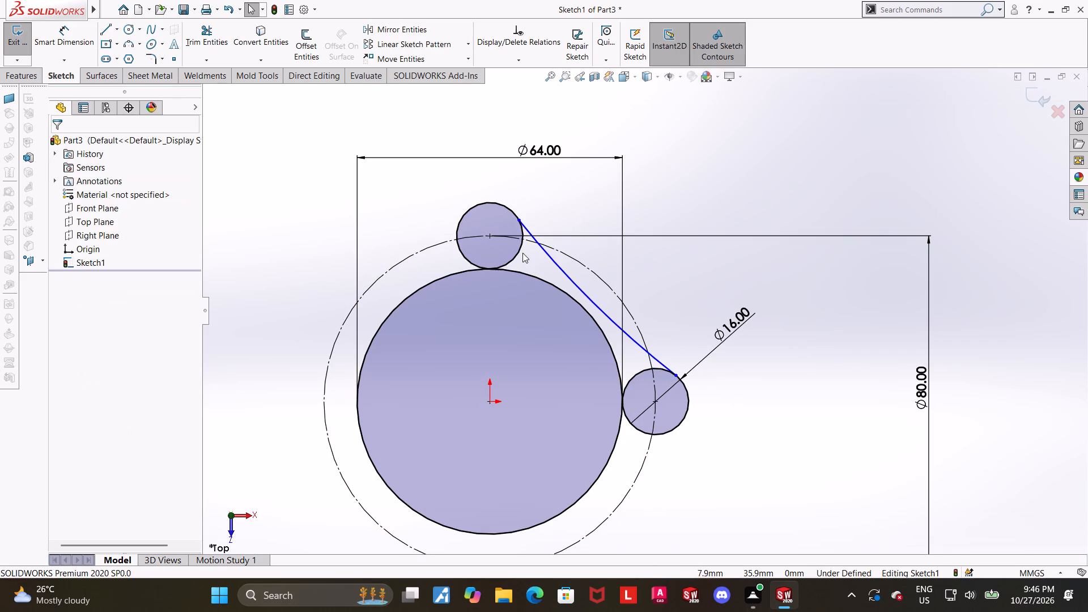
{"action": "left_click", "coordinate": [520, 253]}
{"action": "left_click", "coordinate": [551, 254], "text": "ctrl"}
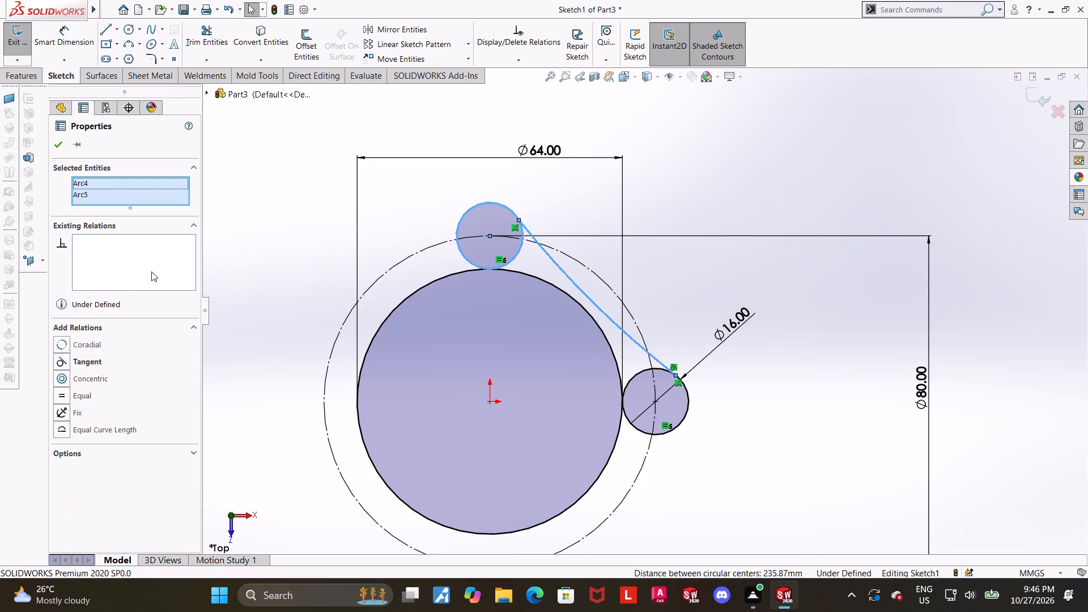
{"action": "left_click", "coordinate": [59, 363]}
{"action": "left_click", "coordinate": [806, 151]}
Dimension the connecting arc's radius at 100 mm.
{"action": "left_click_drag", "start_coordinate": [69, 34], "coordinate": [79, 36]}
{"action": "left_click", "coordinate": [590, 300]}
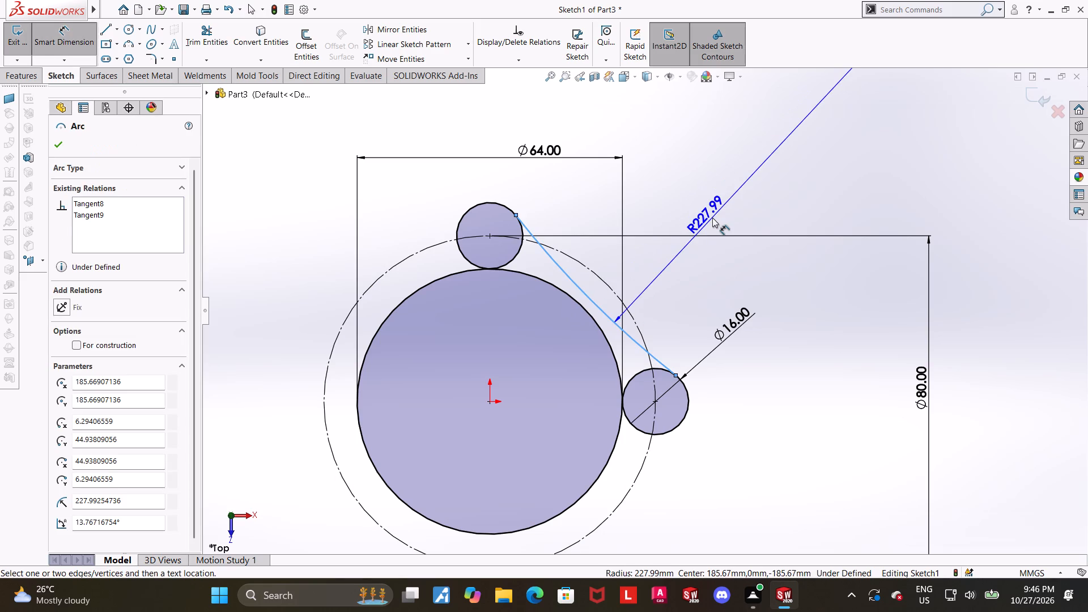
{"action": "left_click", "coordinate": [712, 218]}
{"action": "type", "text": "100"}
{"action": "key", "text": "Return"}
{"action": "key", "text": "Escape"}
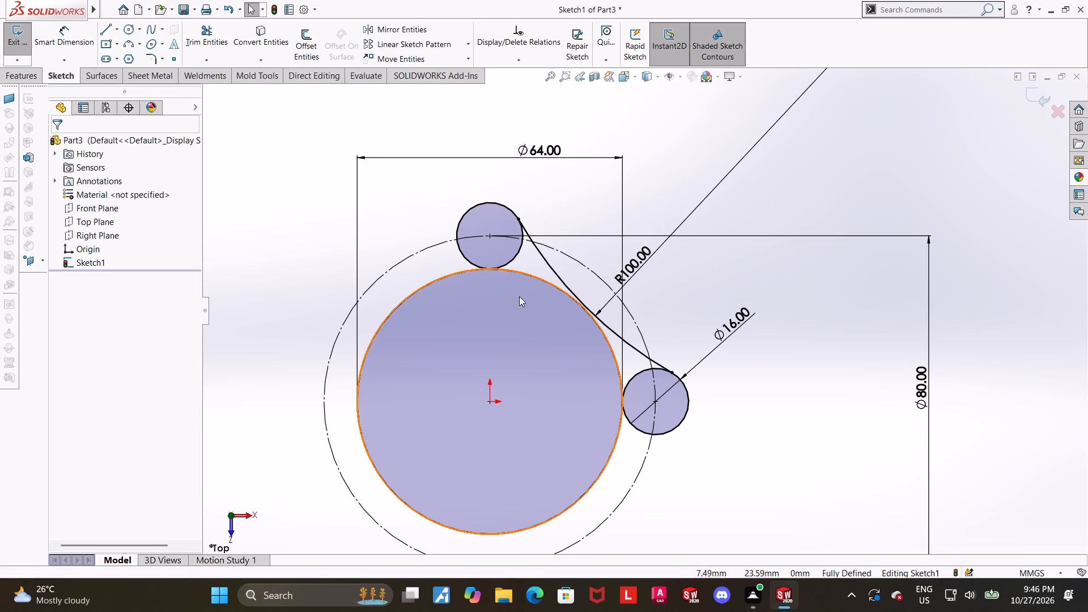
Trim away the whole 64 mm circle with Power trim.
{"action": "left_click", "coordinate": [216, 28]}
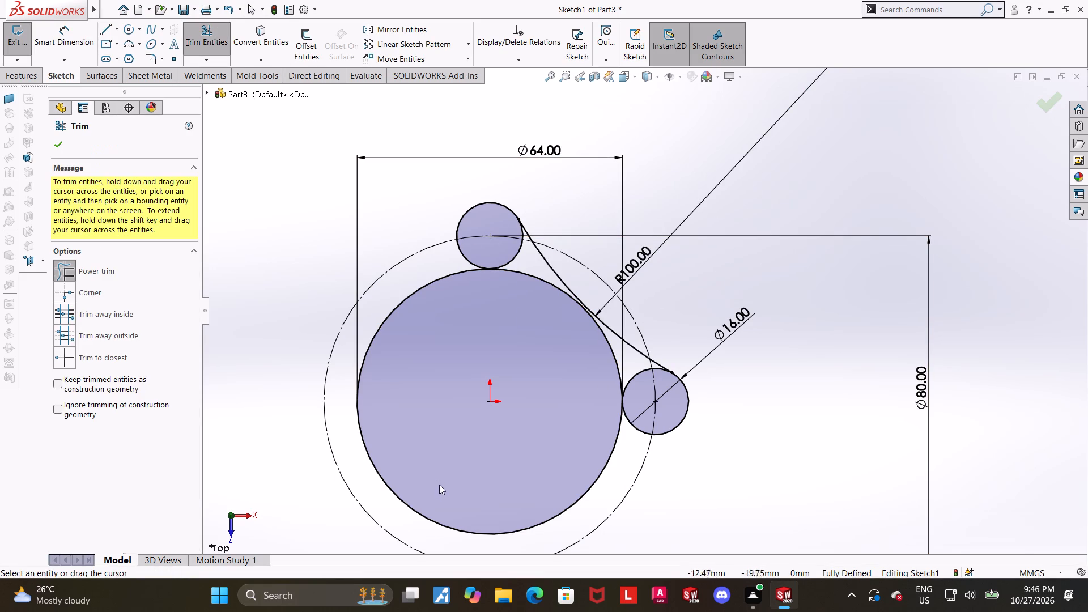
{"action": "left_click_drag", "start_coordinate": [440, 489], "coordinate": [402, 512]}
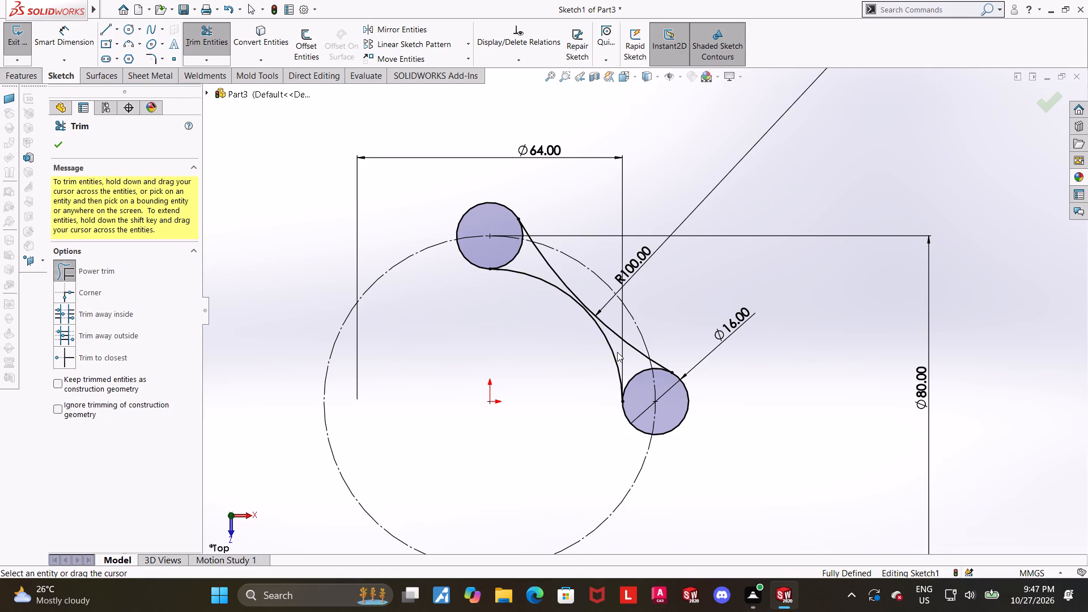
{"action": "scroll", "coordinate": [617, 352], "scroll_direction": "down", "scroll_amount": 3}
{"action": "left_click_drag", "start_coordinate": [620, 341], "coordinate": [607, 348]}
{"action": "scroll", "coordinate": [592, 343], "scroll_direction": "up", "scroll_amount": 8}
{"action": "key", "text": "Escape"}
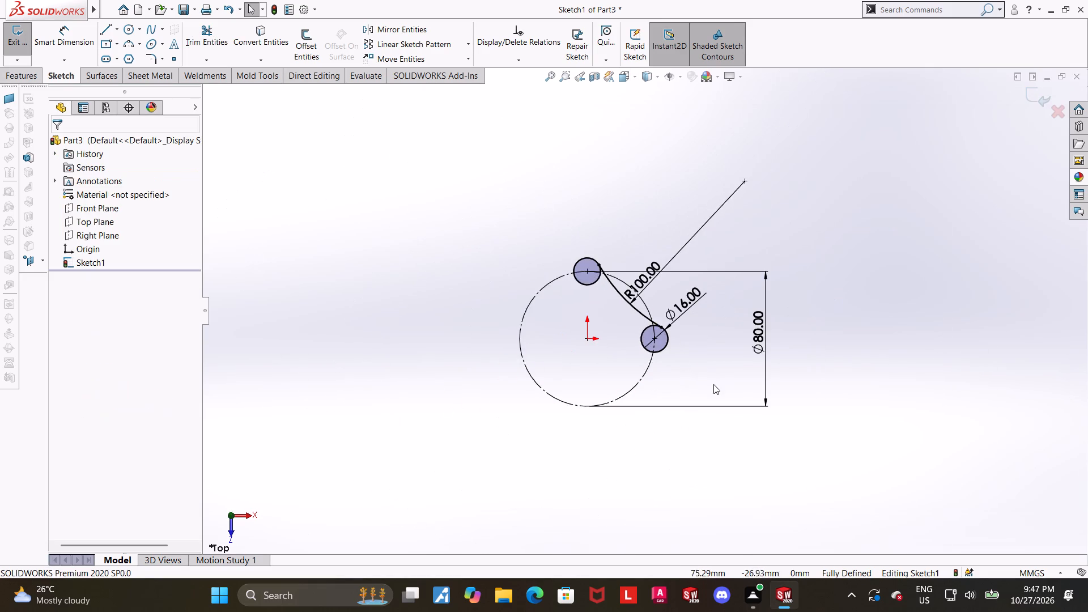
{"action": "key", "text": "Escape"}
Sketch a vertical construction line about 20 mm long from the origin toward the upper small circle.
{"action": "scroll", "coordinate": [688, 384], "scroll_direction": "down", "scroll_amount": 2}
{"action": "key", "text": "Escape"}
{"action": "scroll", "coordinate": [583, 280], "scroll_direction": "down", "scroll_amount": 2}
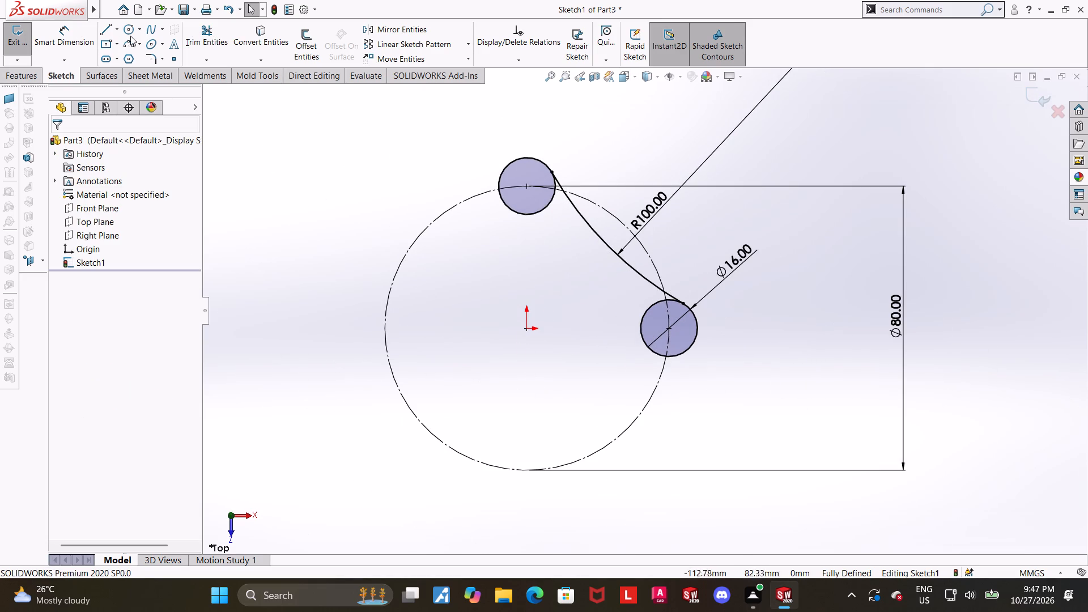
{"action": "left_click", "coordinate": [117, 27]}
{"action": "left_click", "coordinate": [118, 29]}
{"action": "left_click", "coordinate": [122, 61]}
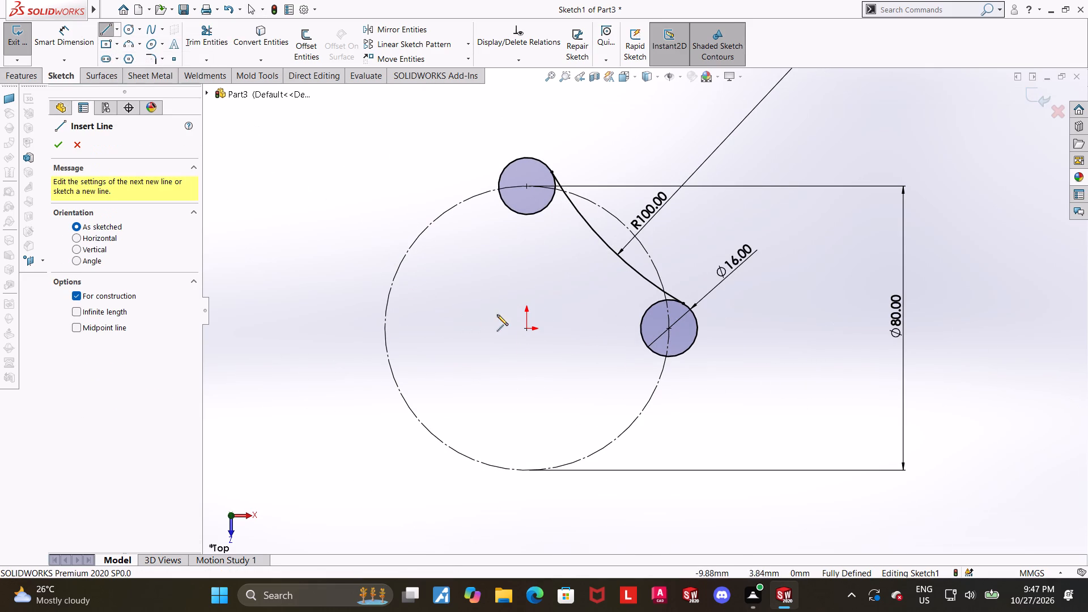
{"action": "left_click", "coordinate": [528, 330]}
{"action": "left_click", "coordinate": [529, 256]}
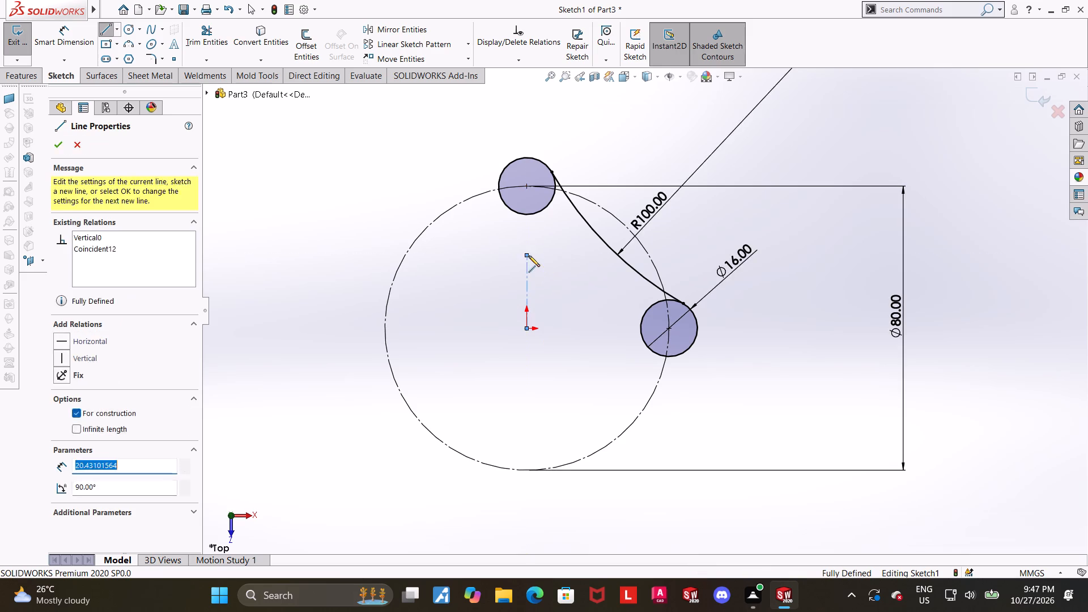
{"action": "key", "text": "Escape"}
{"action": "key", "text": "Escape"}
Mirror the +X small circle and the R100 arc about the vertical construction line.
{"action": "scroll", "coordinate": [550, 271], "scroll_direction": "down", "scroll_amount": 1}
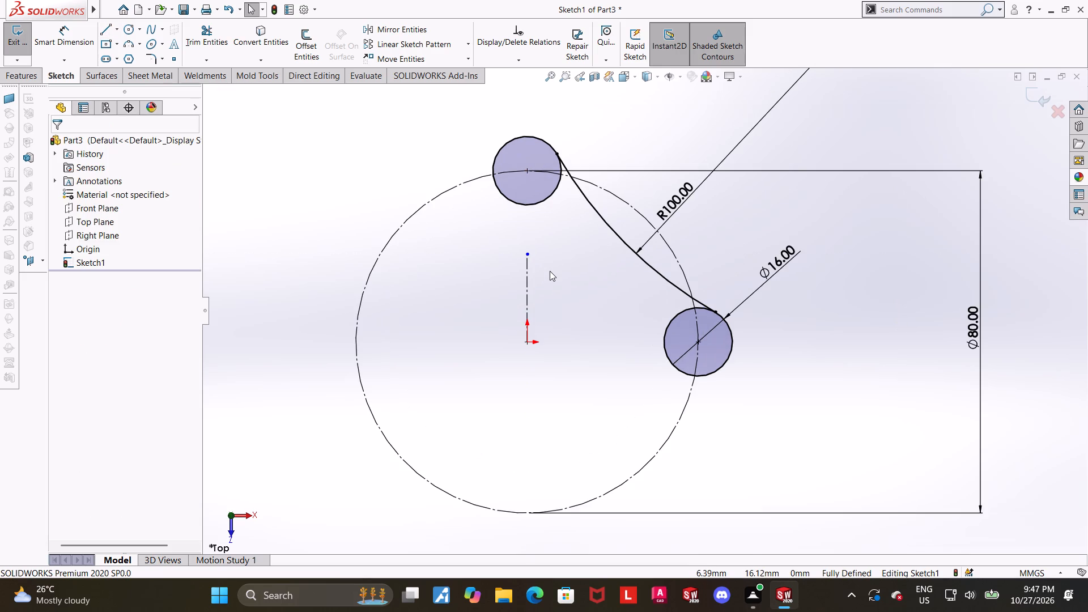
{"action": "scroll", "coordinate": [568, 274], "scroll_direction": "up", "scroll_amount": 1}
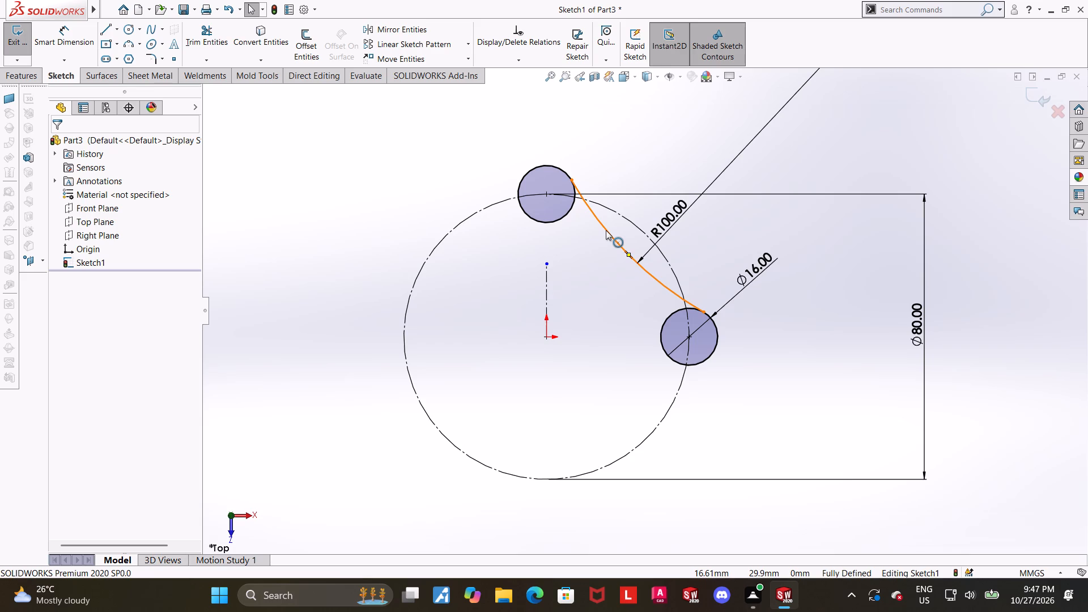
{"action": "left_click", "coordinate": [669, 317]}
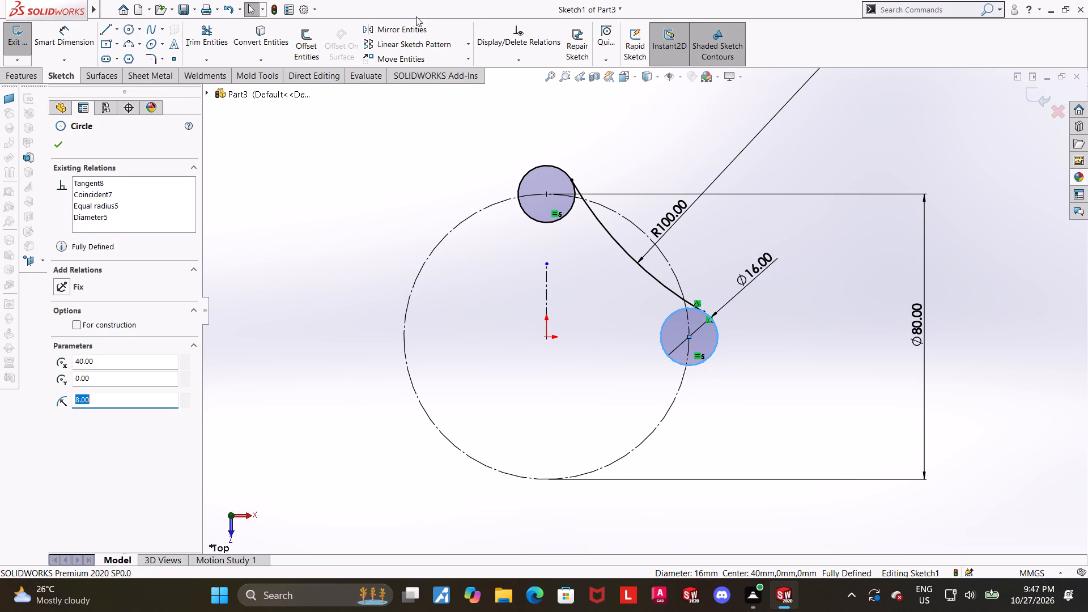
{"action": "left_click", "coordinate": [423, 25]}
{"action": "left_click", "coordinate": [643, 266]}
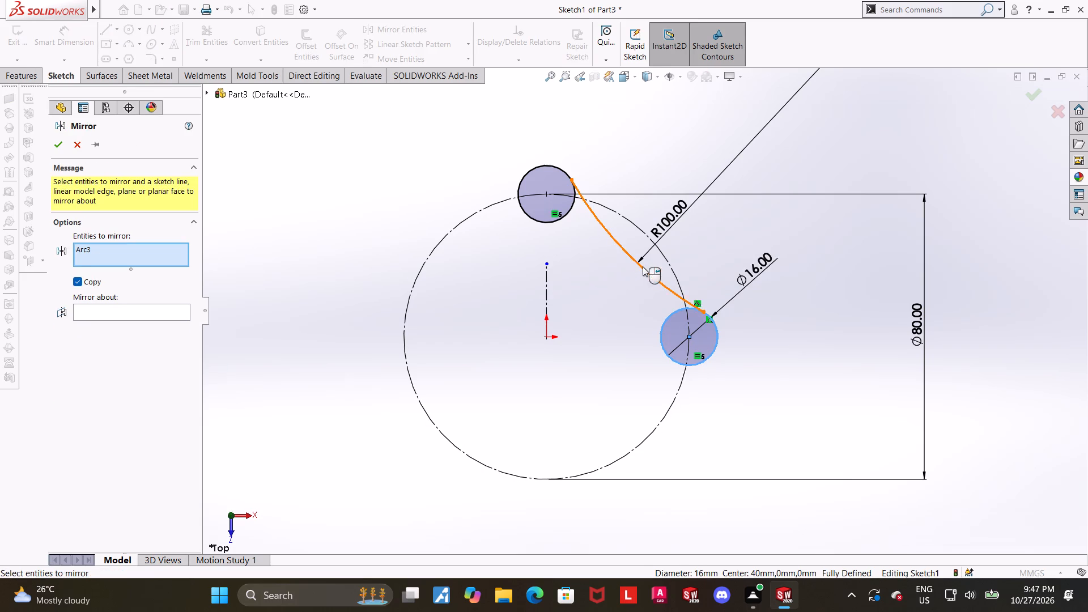
{"action": "left_click", "coordinate": [136, 322]}
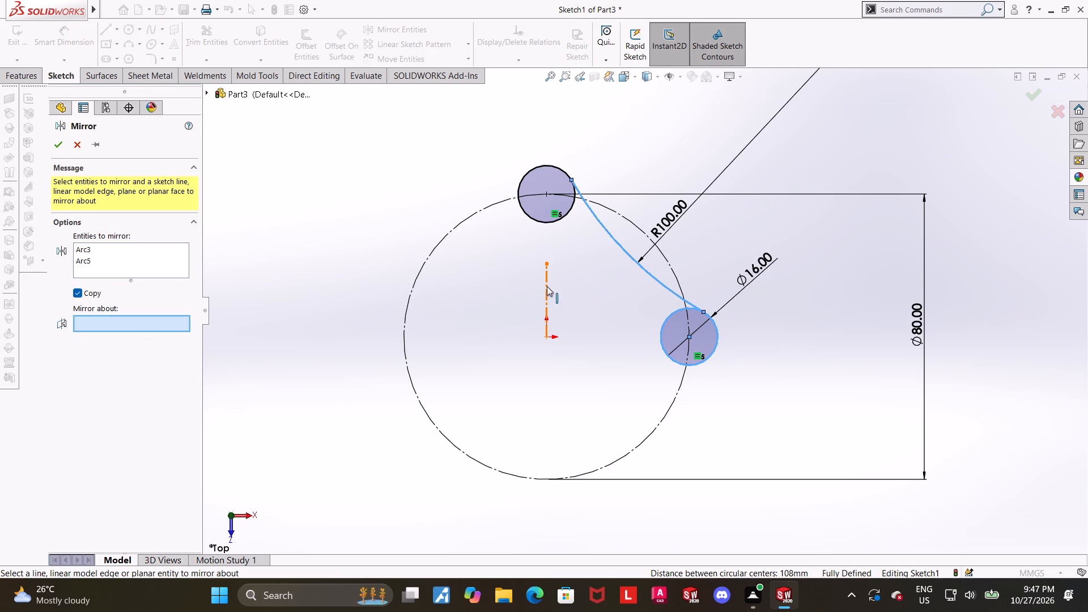
{"action": "left_click", "coordinate": [547, 286]}
{"action": "left_click", "coordinate": [59, 146]}
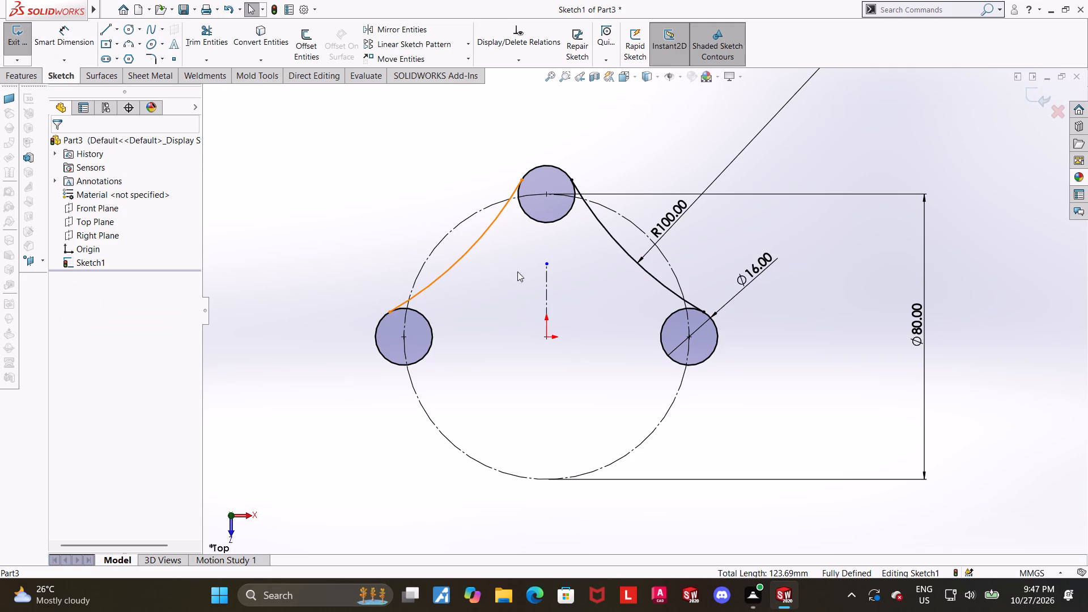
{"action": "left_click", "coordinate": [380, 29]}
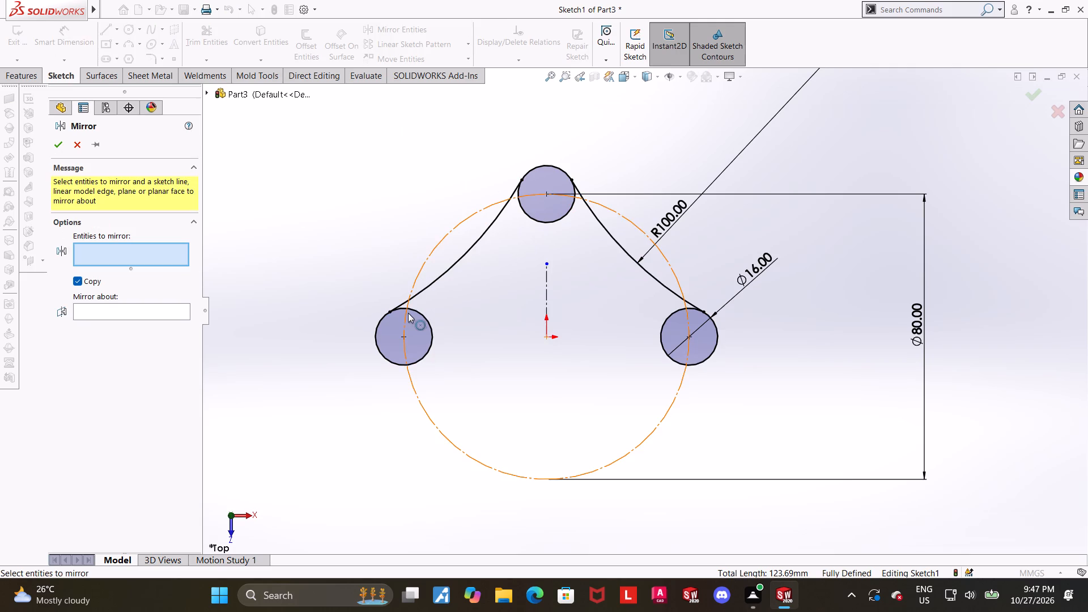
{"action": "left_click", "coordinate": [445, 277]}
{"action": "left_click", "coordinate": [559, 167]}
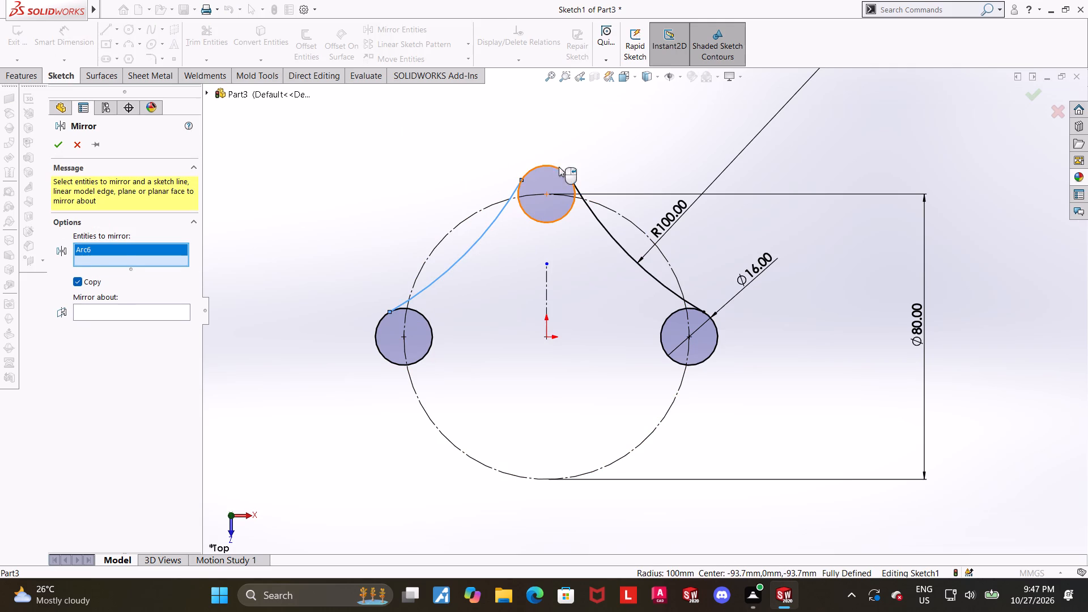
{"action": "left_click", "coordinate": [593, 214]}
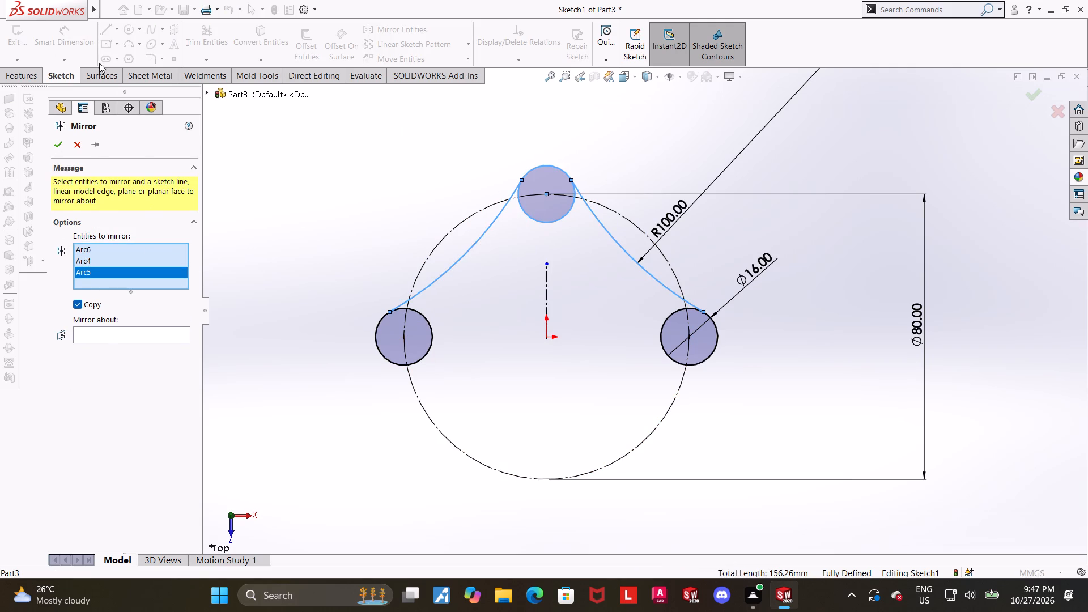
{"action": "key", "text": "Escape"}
Sketch a short horizontal construction line from the origin in the +X direction.
{"action": "left_click", "coordinate": [119, 32]}
{"action": "left_click", "coordinate": [120, 58]}
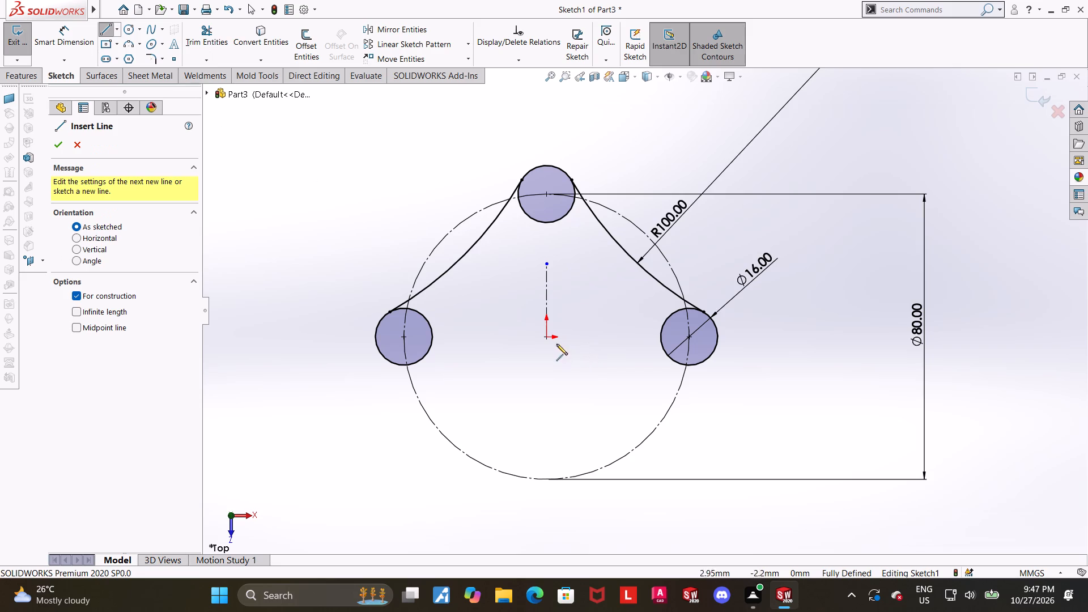
{"action": "left_click", "coordinate": [547, 338]}
{"action": "left_click", "coordinate": [588, 338]}
{"action": "key", "text": "Escape"}
{"action": "key", "text": "Escape"}
{"action": "key", "text": "Escape"}
Mirror the upper small circle and both R100 arcs about the horizontal construction line.
{"action": "left_click", "coordinate": [377, 29]}
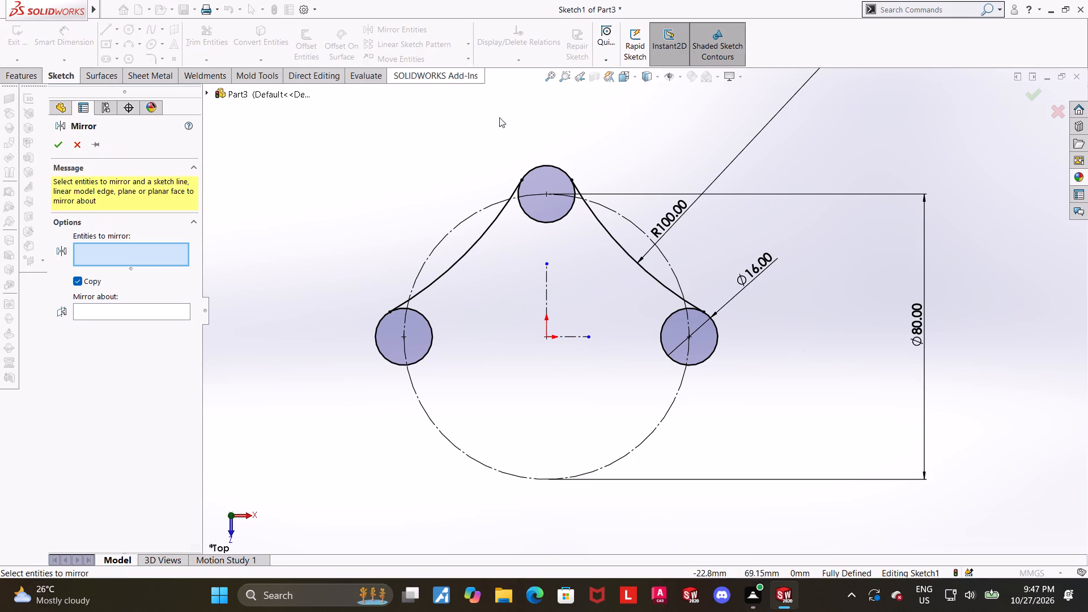
{"action": "left_click", "coordinate": [608, 236]}
{"action": "left_click", "coordinate": [571, 209]}
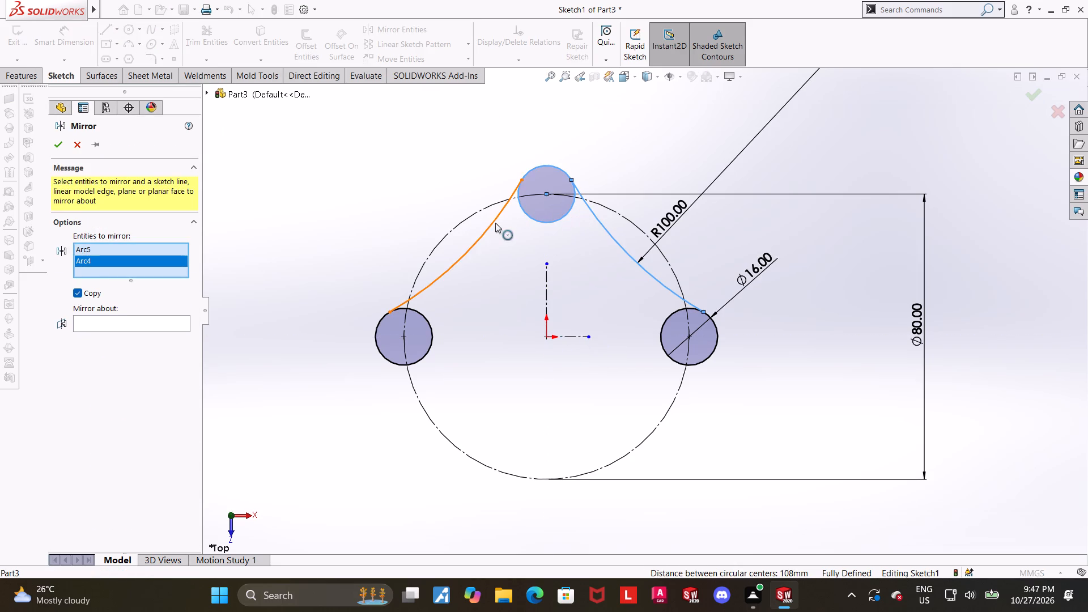
{"action": "left_click", "coordinate": [495, 223]}
{"action": "double_click", "coordinate": [143, 333]}
{"action": "left_click", "coordinate": [580, 338]}
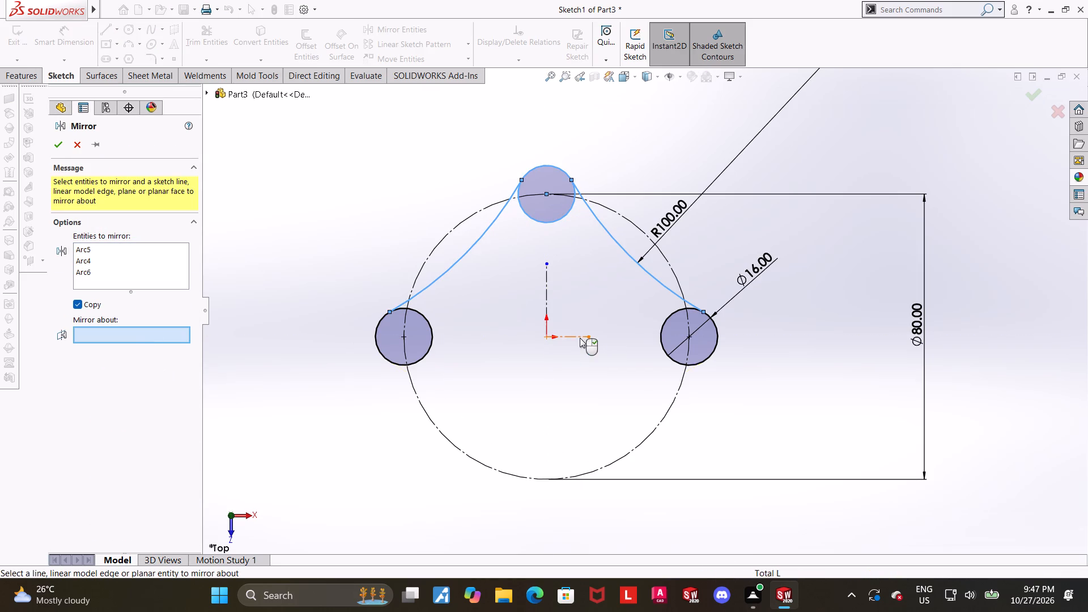
{"action": "left_click", "coordinate": [59, 146]}
{"action": "scroll", "coordinate": [762, 373], "scroll_direction": "up", "scroll_amount": 3}
{"action": "left_click", "coordinate": [886, 389]}
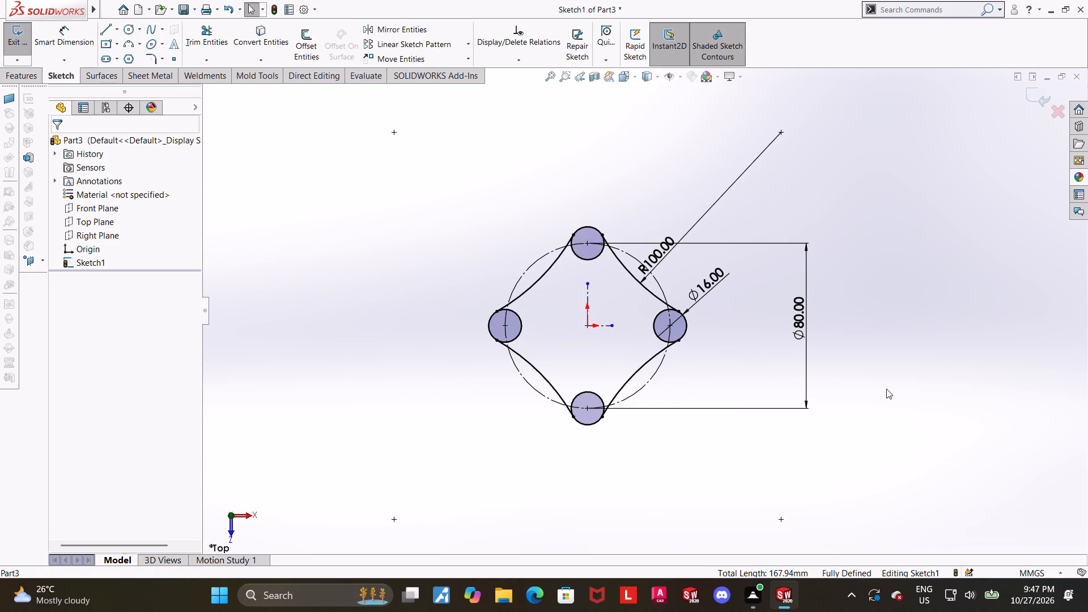
{"action": "scroll", "coordinate": [605, 347], "scroll_direction": "down", "scroll_amount": 2}
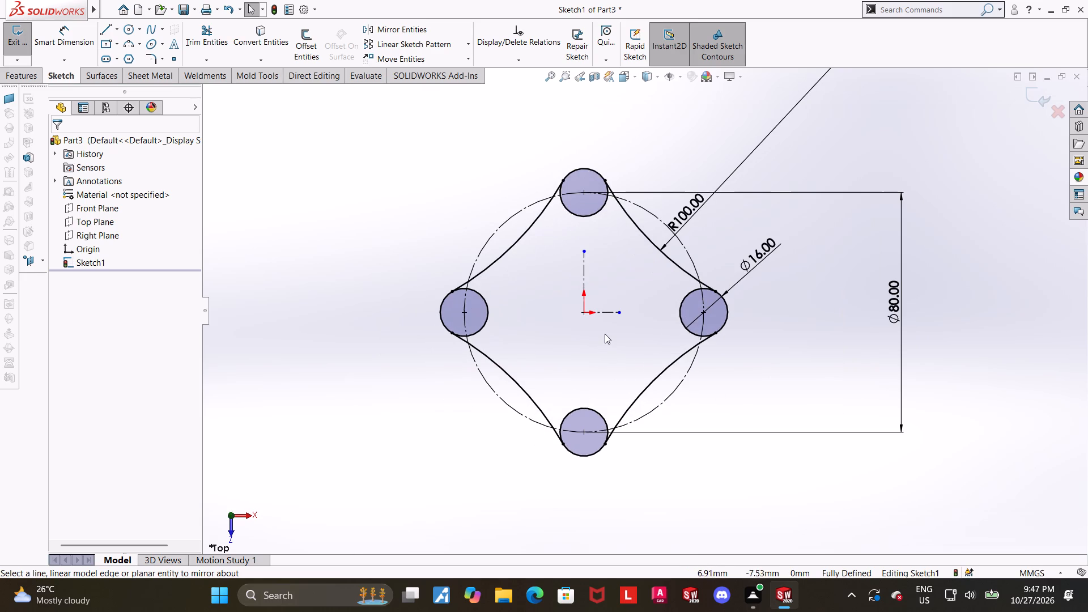
Power-trim the inner part of the -X small circle up to the arc tangent points, and the upper circle's innermost section.
{"action": "left_click", "coordinate": [199, 39]}
{"action": "left_click_drag", "start_coordinate": [504, 321], "coordinate": [486, 316]}
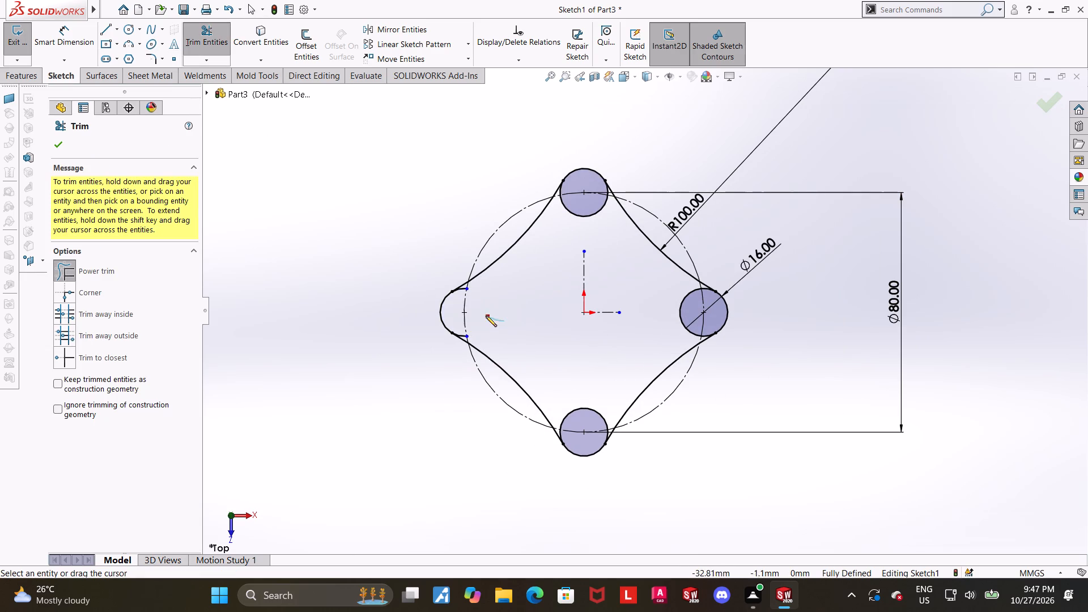
{"action": "left_click_drag", "start_coordinate": [486, 316], "coordinate": [486, 313]}
{"action": "left_click_drag", "start_coordinate": [594, 203], "coordinate": [581, 216]}
{"action": "scroll", "coordinate": [470, 290], "scroll_direction": "down", "scroll_amount": 3}
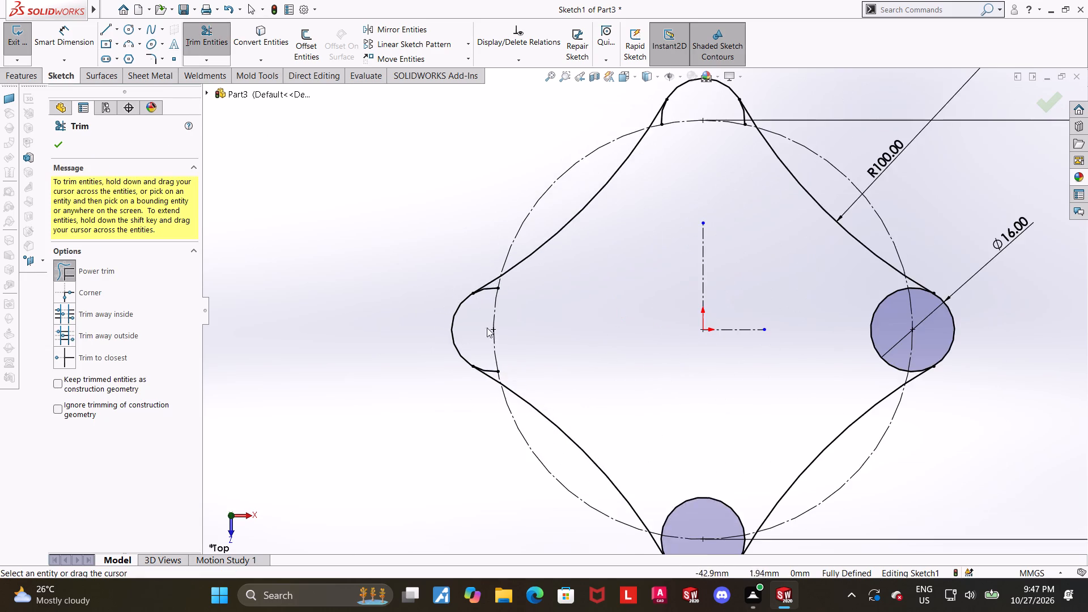
{"action": "scroll", "coordinate": [500, 372], "scroll_direction": "down", "scroll_amount": 4}
{"action": "left_click_drag", "start_coordinate": [523, 360], "coordinate": [517, 338]}
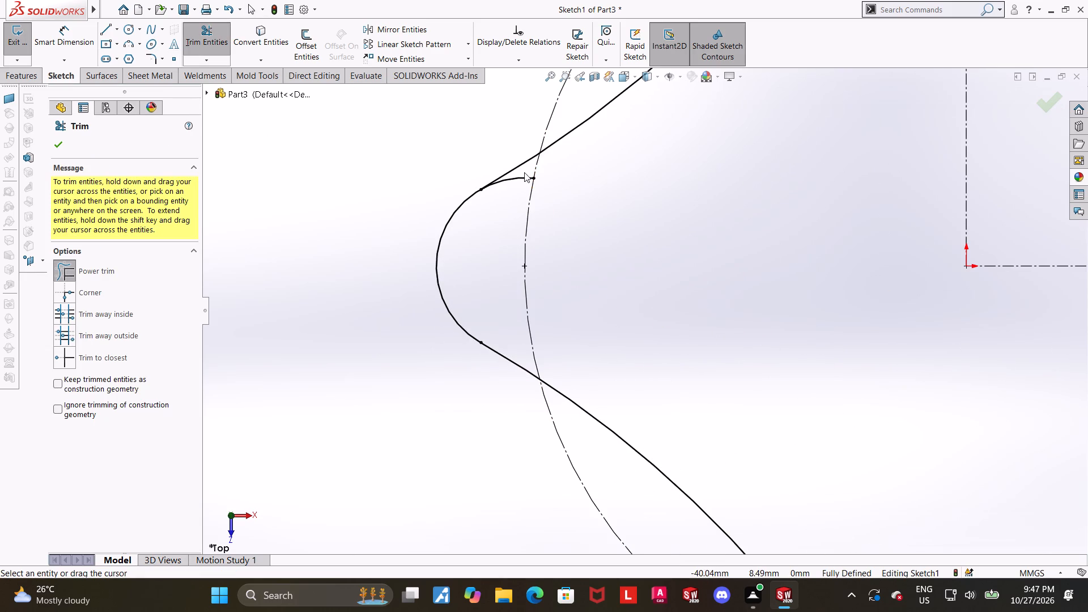
{"action": "left_click_drag", "start_coordinate": [524, 172], "coordinate": [516, 179]}
Power-trim the inner part of the lower small circle up to the tangent points of the R100 arcs.
{"action": "scroll", "coordinate": [609, 231], "scroll_direction": "up", "scroll_amount": 6}
{"action": "scroll", "coordinate": [797, 426], "scroll_direction": "down", "scroll_amount": 4}
{"action": "left_click_drag", "start_coordinate": [713, 401], "coordinate": [708, 384]}
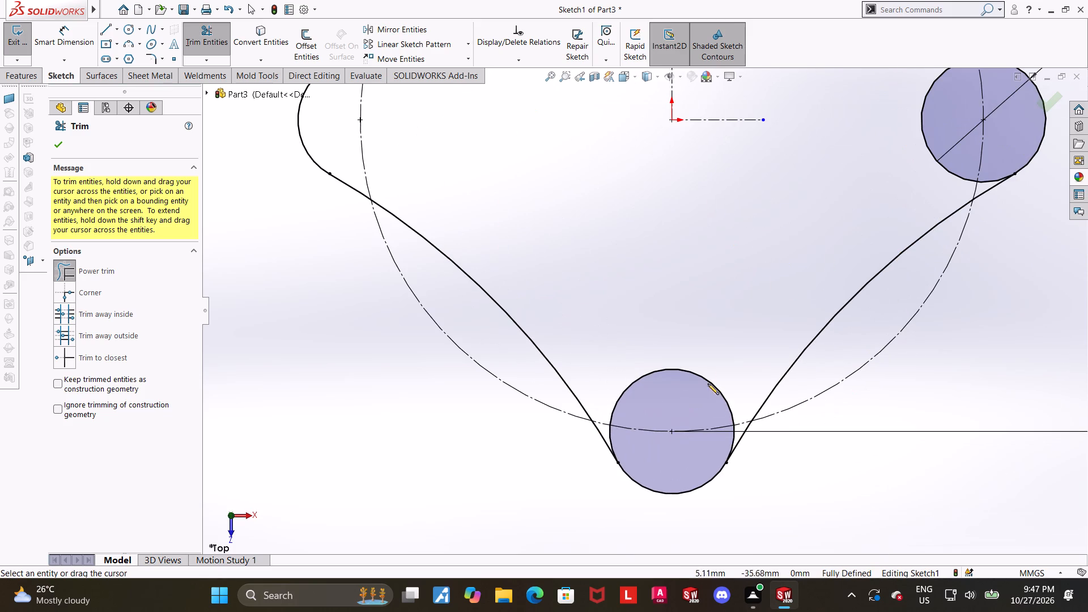
{"action": "left_click_drag", "start_coordinate": [708, 384], "coordinate": [703, 351]}
{"action": "scroll", "coordinate": [728, 406], "scroll_direction": "down", "scroll_amount": 3}
{"action": "left_click_drag", "start_coordinate": [729, 439], "coordinate": [718, 442]}
{"action": "left_click_drag", "start_coordinate": [527, 450], "coordinate": [509, 441]}
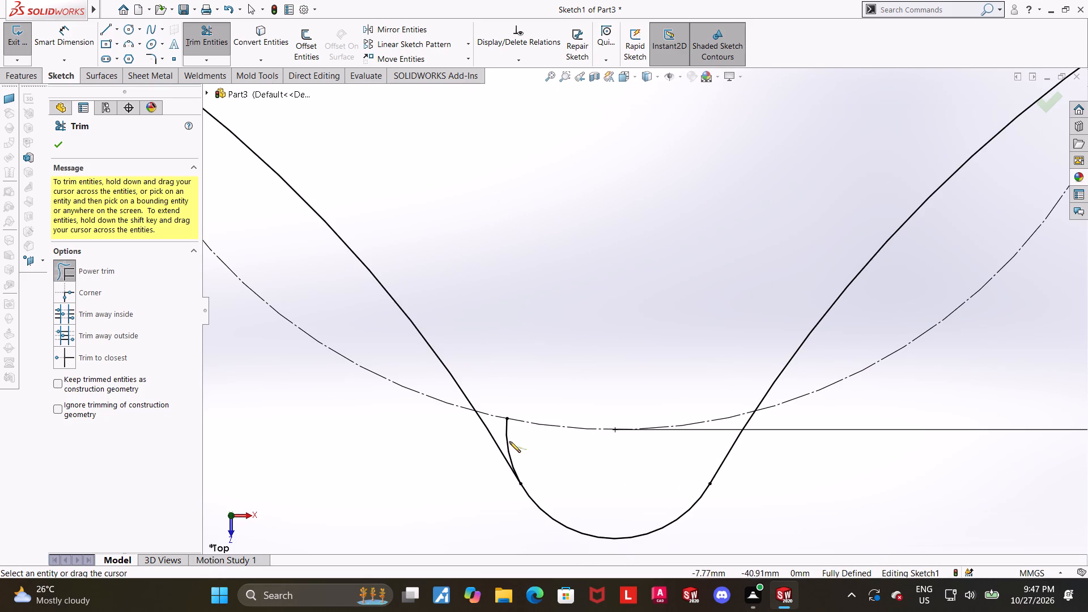
{"action": "left_click_drag", "start_coordinate": [509, 441], "coordinate": [503, 436]}
Power-trim the inner part of the +X small circle up to the tangent points of the R100 arcs.
{"action": "scroll", "coordinate": [582, 436], "scroll_direction": "up", "scroll_amount": 5}
{"action": "scroll", "coordinate": [858, 226], "scroll_direction": "up", "scroll_amount": 2}
{"action": "scroll", "coordinate": [747, 184], "scroll_direction": "down", "scroll_amount": 3}
{"action": "left_click_drag", "start_coordinate": [760, 213], "coordinate": [734, 214]}
{"action": "scroll", "coordinate": [816, 239], "scroll_direction": "down", "scroll_amount": 6}
{"action": "left_click_drag", "start_coordinate": [775, 264], "coordinate": [709, 328]}
{"action": "scroll", "coordinate": [718, 279], "scroll_direction": "up", "scroll_amount": 4}
{"action": "scroll", "coordinate": [691, 150], "scroll_direction": "down", "scroll_amount": 3}
{"action": "left_click_drag", "start_coordinate": [667, 215], "coordinate": [656, 197]}
Trim the two leftover inner stubs of the upper small circle to close the four-lobed outline, and finish trimming.
{"action": "scroll", "coordinate": [681, 272], "scroll_direction": "up", "scroll_amount": 6}
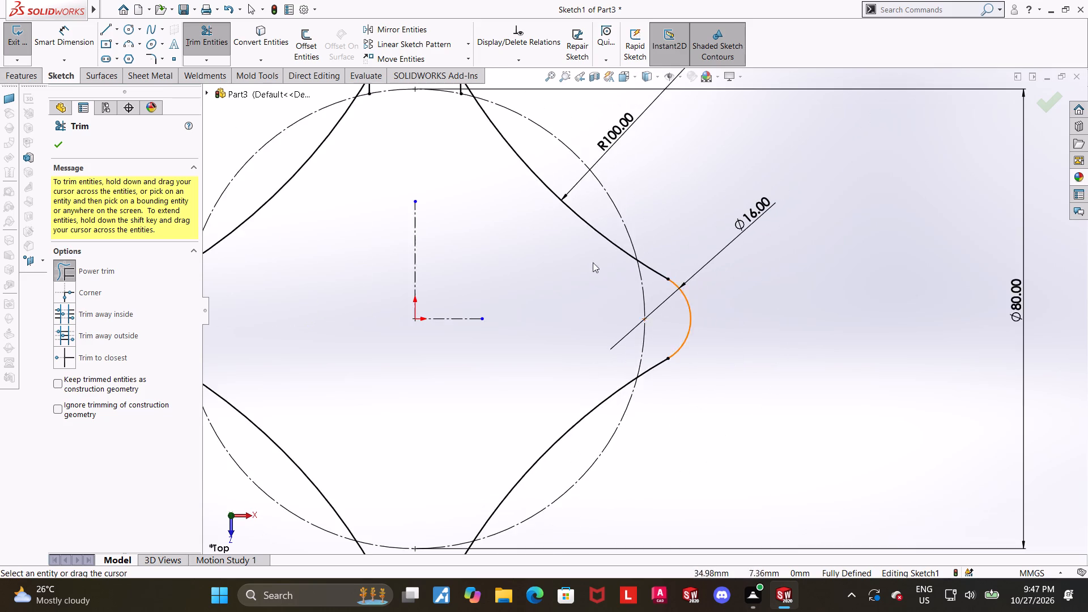
{"action": "scroll", "coordinate": [532, 185], "scroll_direction": "up", "scroll_amount": 4}
{"action": "scroll", "coordinate": [523, 177], "scroll_direction": "down", "scroll_amount": 4}
{"action": "scroll", "coordinate": [538, 248], "scroll_direction": "down", "scroll_amount": 5}
{"action": "left_click_drag", "start_coordinate": [560, 246], "coordinate": [539, 260]}
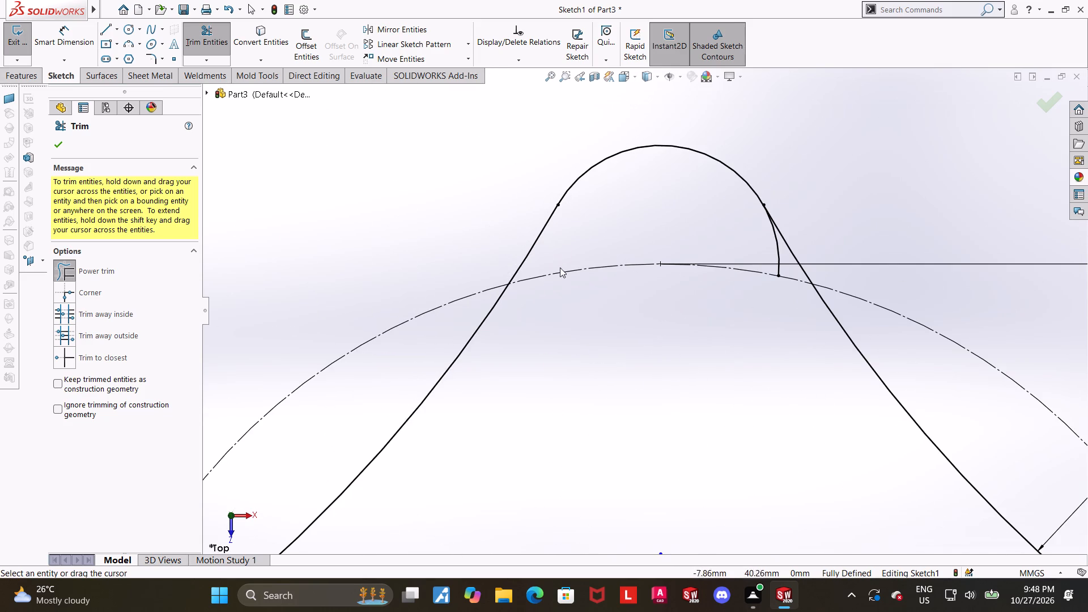
{"action": "scroll", "coordinate": [768, 250], "scroll_direction": "down", "scroll_amount": 2}
{"action": "left_click_drag", "start_coordinate": [779, 269], "coordinate": [746, 239]}
{"action": "scroll", "coordinate": [748, 246], "scroll_direction": "up", "scroll_amount": 5}
{"action": "scroll", "coordinate": [762, 317], "scroll_direction": "up", "scroll_amount": 9}
{"action": "scroll", "coordinate": [709, 426], "scroll_direction": "down", "scroll_amount": 2}
{"action": "scroll", "coordinate": [670, 382], "scroll_direction": "down", "scroll_amount": 1}
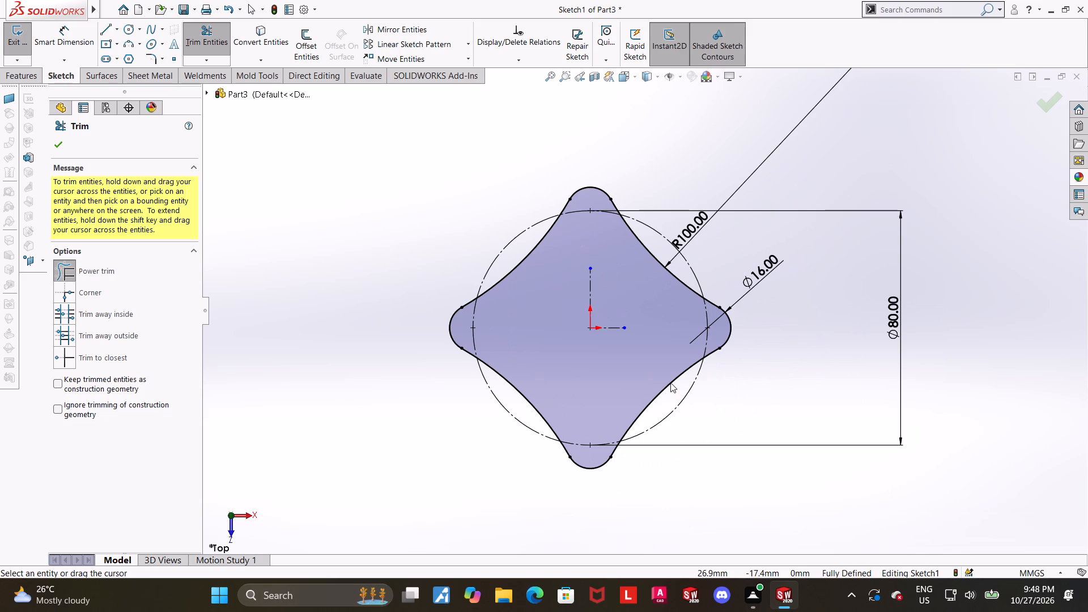
{"action": "scroll", "coordinate": [670, 382], "scroll_direction": "up", "scroll_amount": 1}
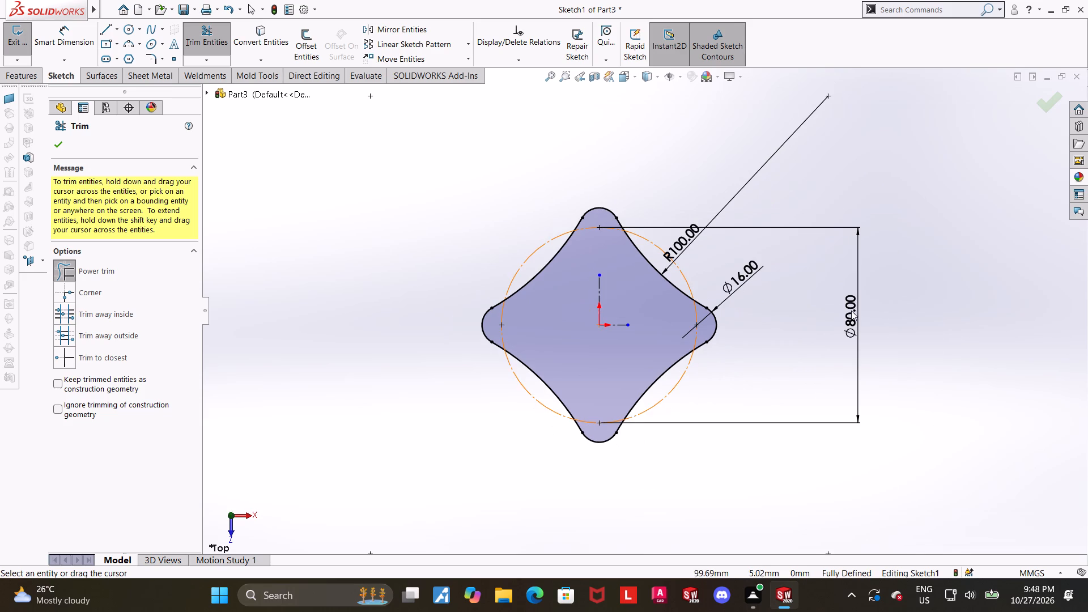
{"action": "scroll", "coordinate": [869, 314], "scroll_direction": "up", "scroll_amount": 1}
{"action": "scroll", "coordinate": [708, 321], "scroll_direction": "down", "scroll_amount": 3}
{"action": "key", "text": "Escape"}
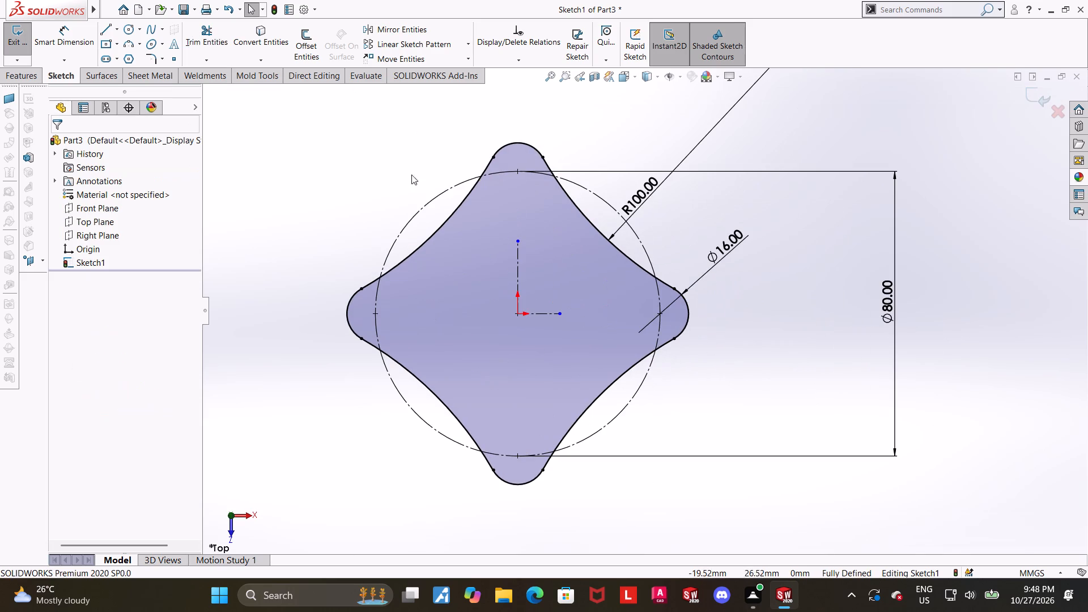
{"action": "key", "text": "Escape"}
Sketch a circle about 20 mm in diameter centred on the +X lobe's centre point.
{"action": "left_click", "coordinate": [128, 25]}
{"action": "left_click", "coordinate": [129, 25]}
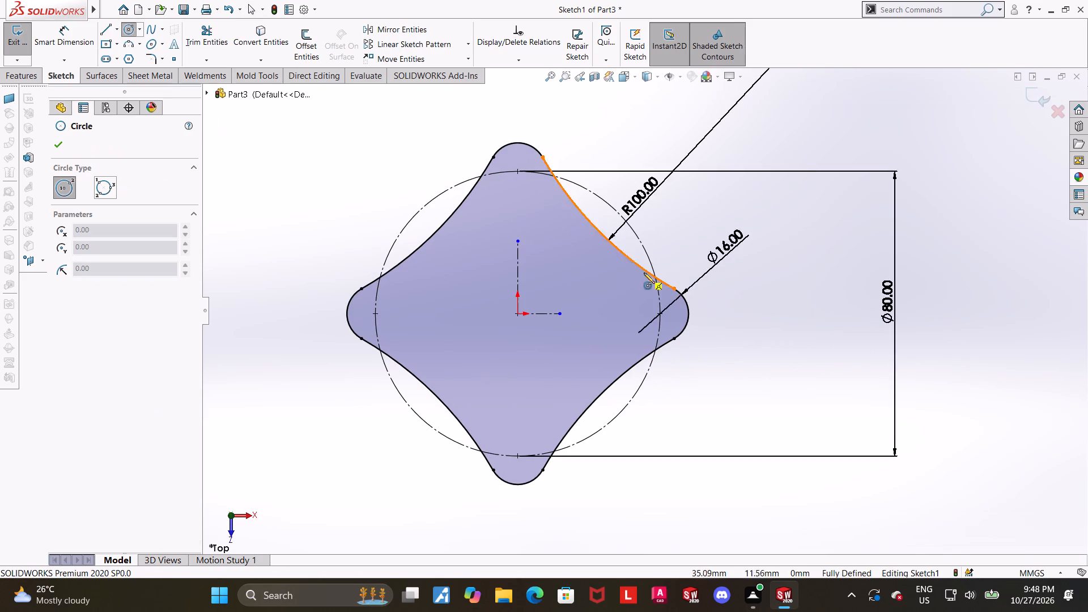
{"action": "left_click", "coordinate": [660, 312]}
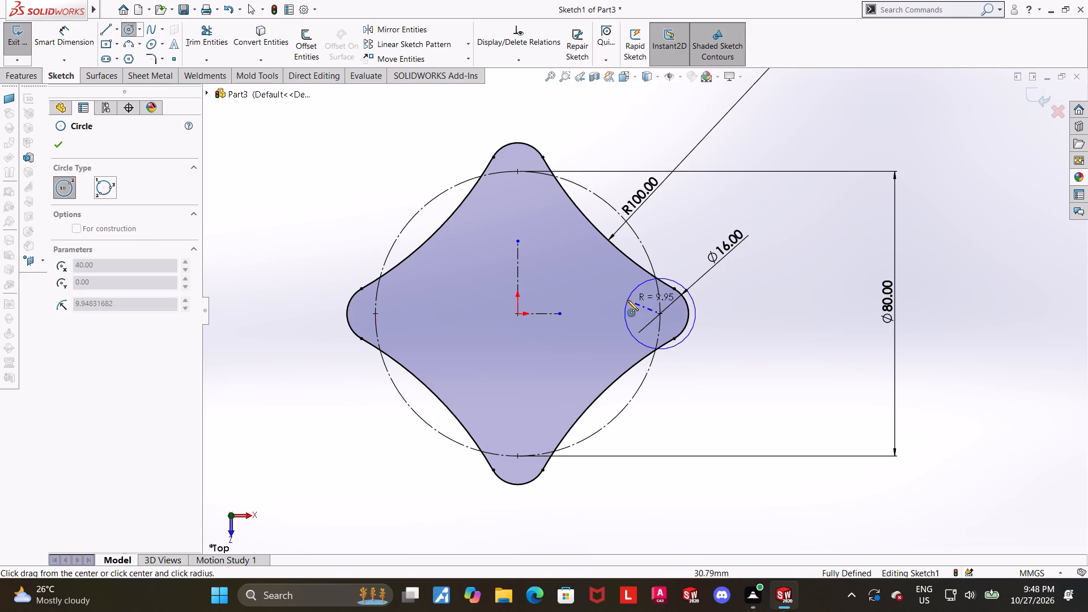
{"action": "left_click", "coordinate": [627, 300]}
{"action": "key", "text": "Escape"}
Dimension the new circle in the +X lobe to a diameter of 8 mm.
{"action": "scroll", "coordinate": [674, 305], "scroll_direction": "down", "scroll_amount": 4}
{"action": "left_click_drag", "start_coordinate": [47, 35], "coordinate": [52, 35]}
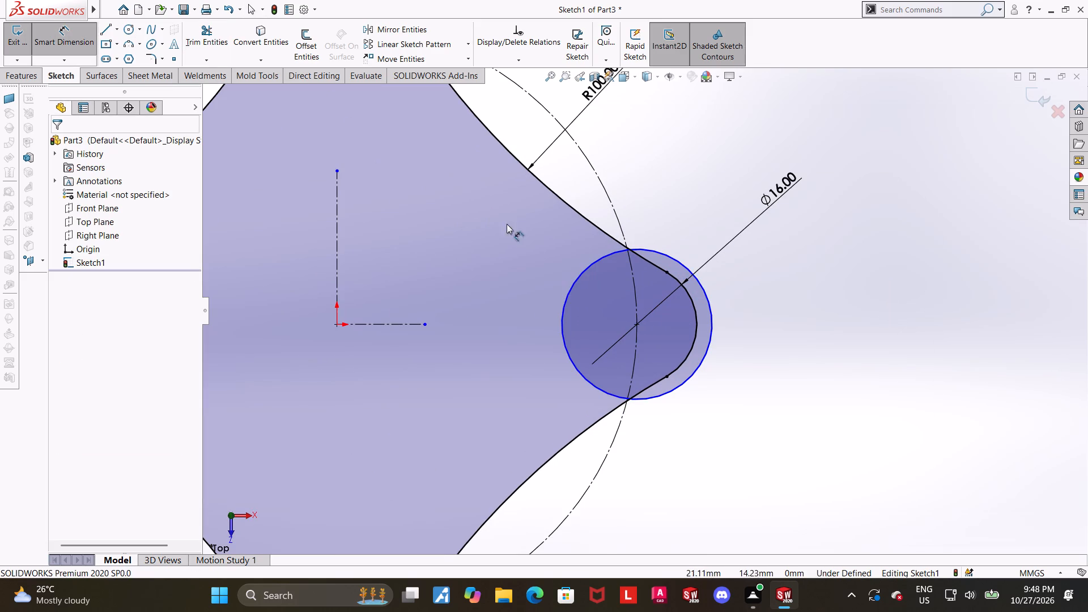
{"action": "left_click", "coordinate": [572, 286]}
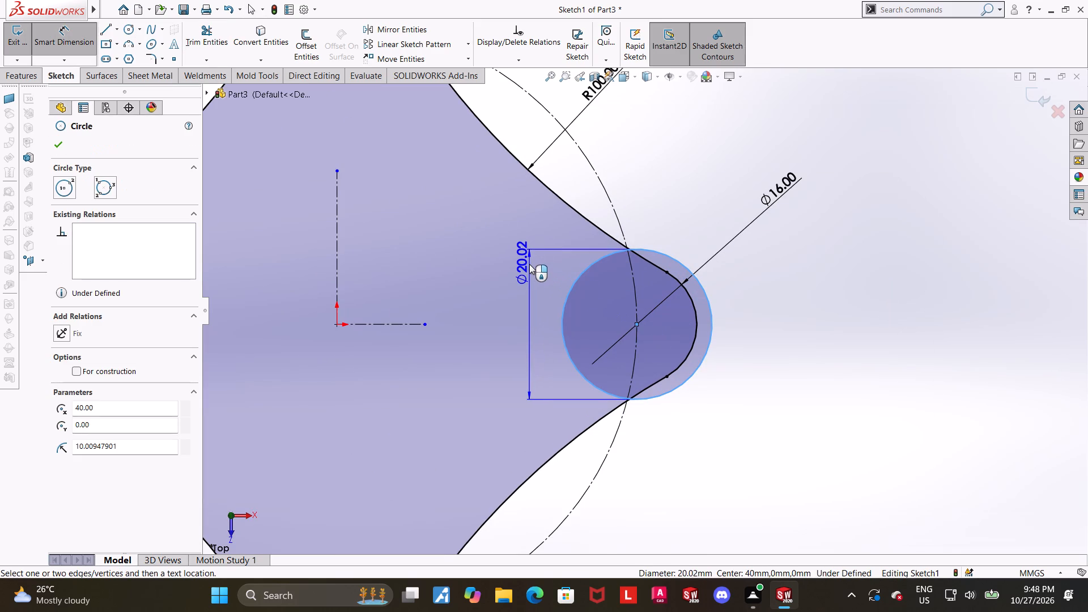
{"action": "left_click", "coordinate": [528, 264]}
{"action": "key", "text": "8"}
{"action": "key", "text": "Return"}
{"action": "key", "text": "Escape"}
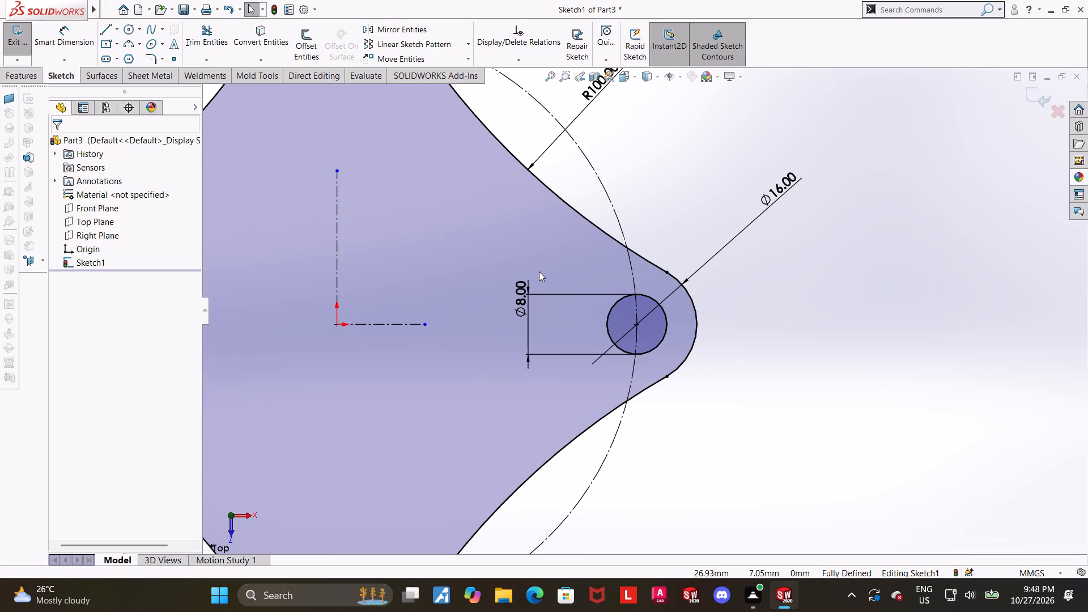
{"action": "key", "text": "Escape"}
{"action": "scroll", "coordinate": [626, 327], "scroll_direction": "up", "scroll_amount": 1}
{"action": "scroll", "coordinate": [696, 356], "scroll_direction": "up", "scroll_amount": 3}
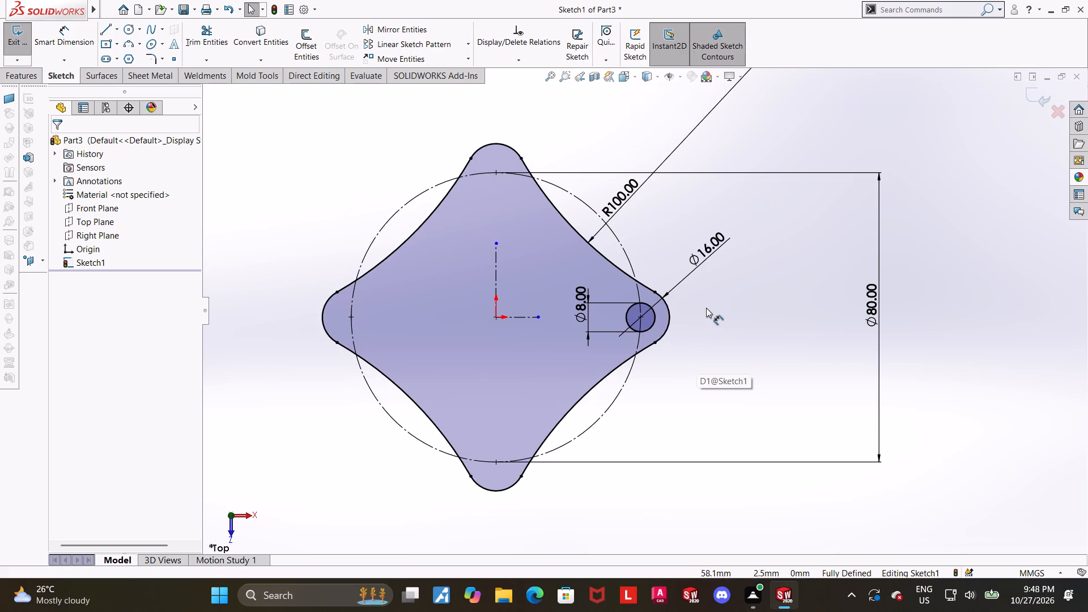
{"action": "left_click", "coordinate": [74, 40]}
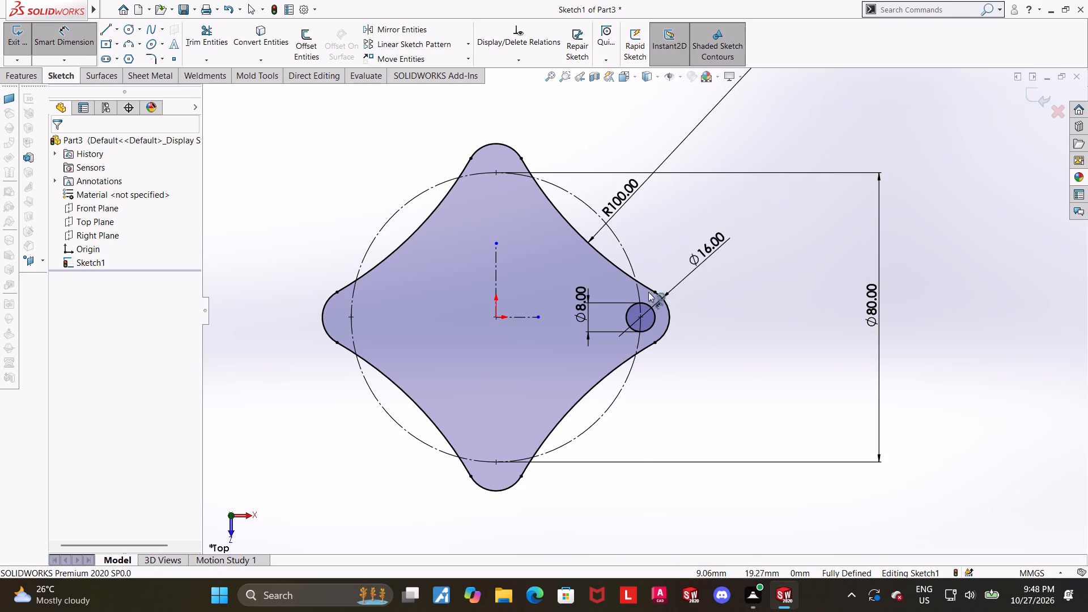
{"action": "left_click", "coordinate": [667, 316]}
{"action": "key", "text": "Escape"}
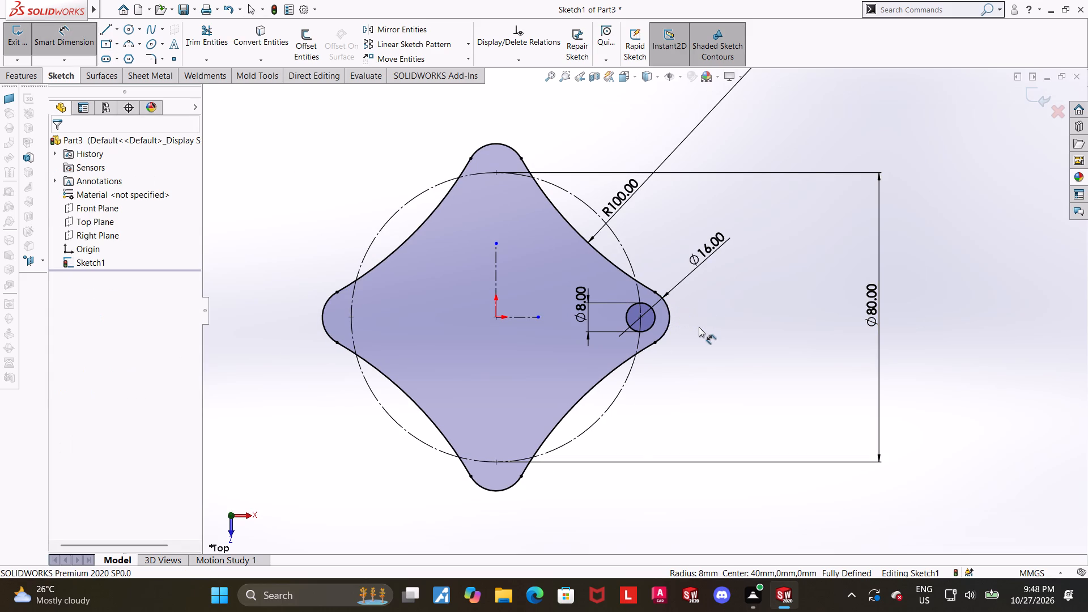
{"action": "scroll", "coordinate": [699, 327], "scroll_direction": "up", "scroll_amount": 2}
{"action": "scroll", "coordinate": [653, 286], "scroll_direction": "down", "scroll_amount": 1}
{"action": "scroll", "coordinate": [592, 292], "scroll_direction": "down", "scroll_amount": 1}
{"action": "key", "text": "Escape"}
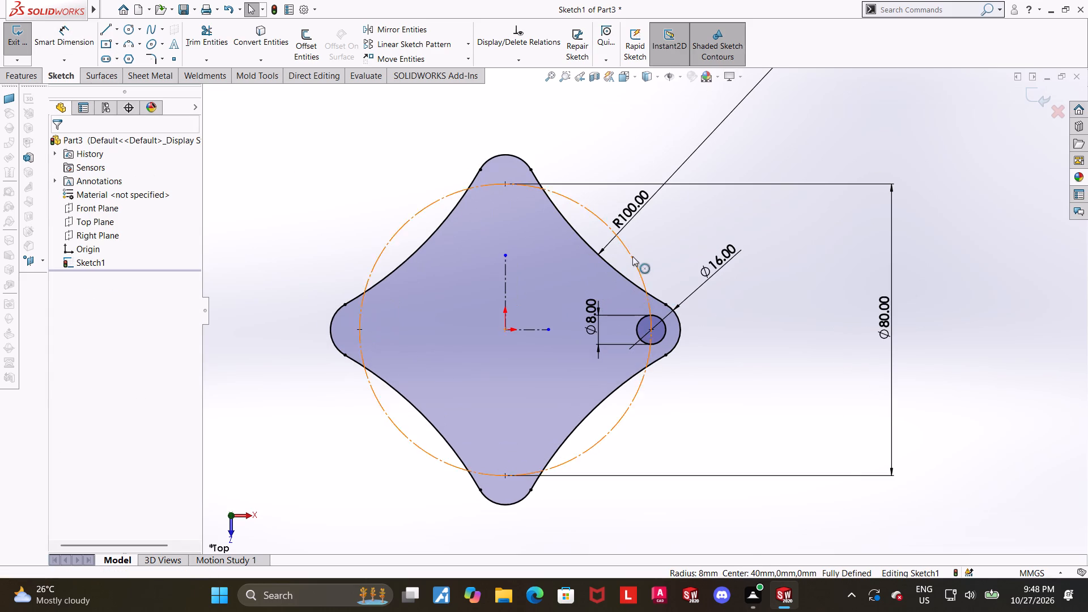
Circular-pattern the 8 mm circle about the origin with 4 equally spaced instances over 360 degrees.
{"action": "left_click", "coordinate": [467, 46]}
{"action": "left_click", "coordinate": [447, 69]}
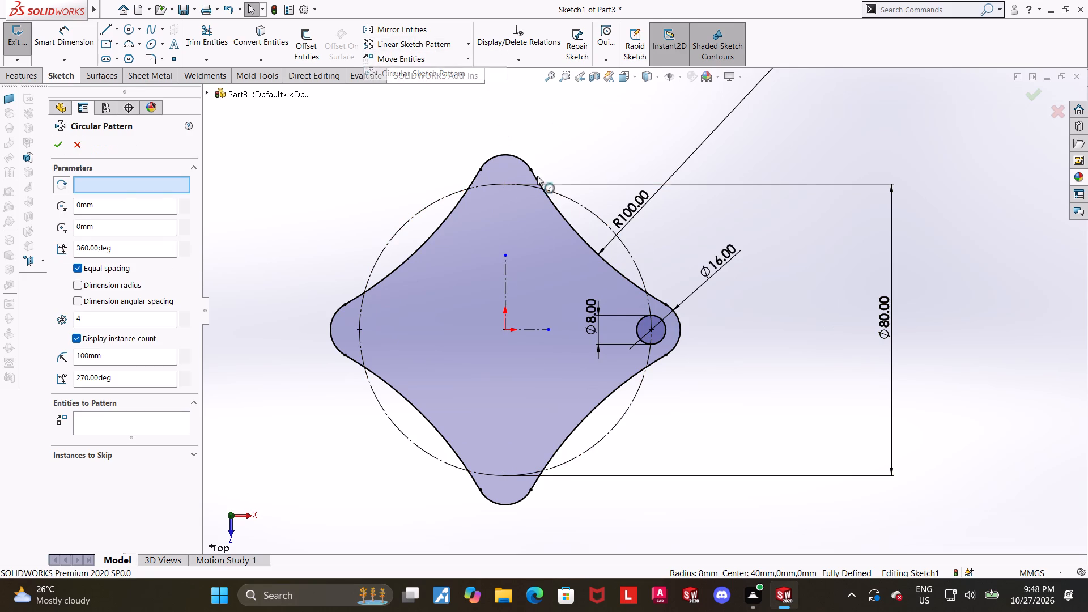
{"action": "left_click", "coordinate": [663, 324]}
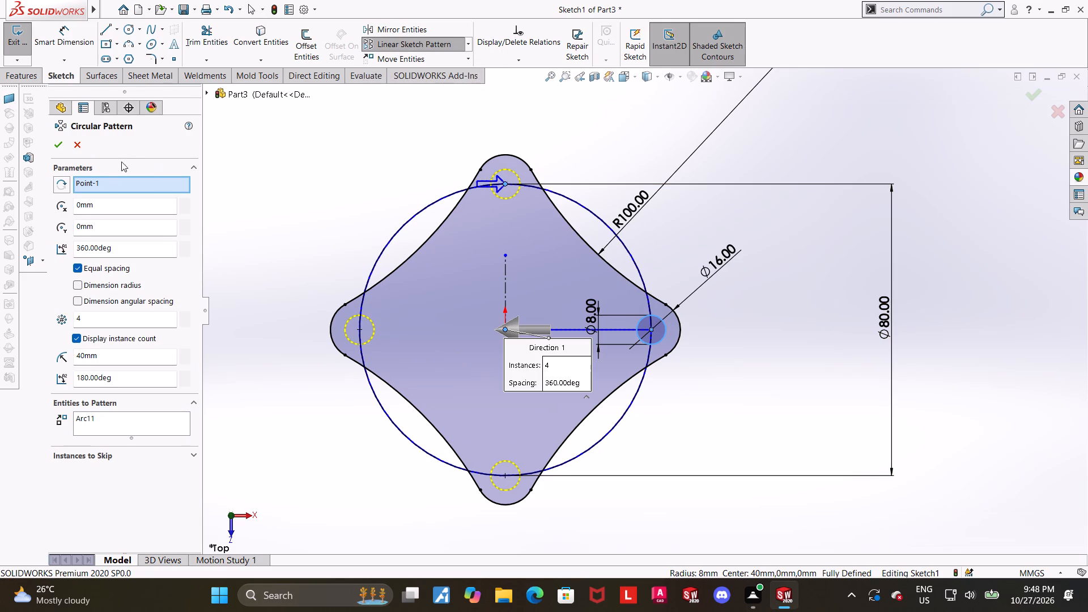
{"action": "left_click", "coordinate": [57, 144]}
{"action": "key", "text": "Escape"}
Apply coincident relations between the 80 mm construction circle and the centre points at the -X, lower and upper lobes.
{"action": "left_click", "coordinate": [359, 328]}
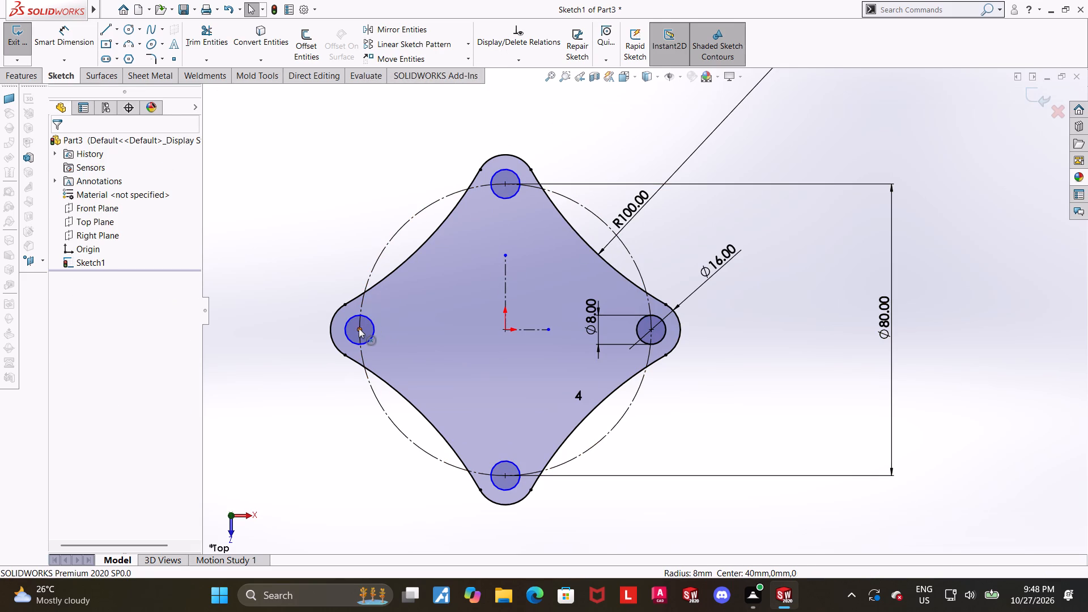
{"action": "left_click", "coordinate": [362, 303], "text": "ctrl"}
{"action": "left_click", "coordinate": [59, 365]}
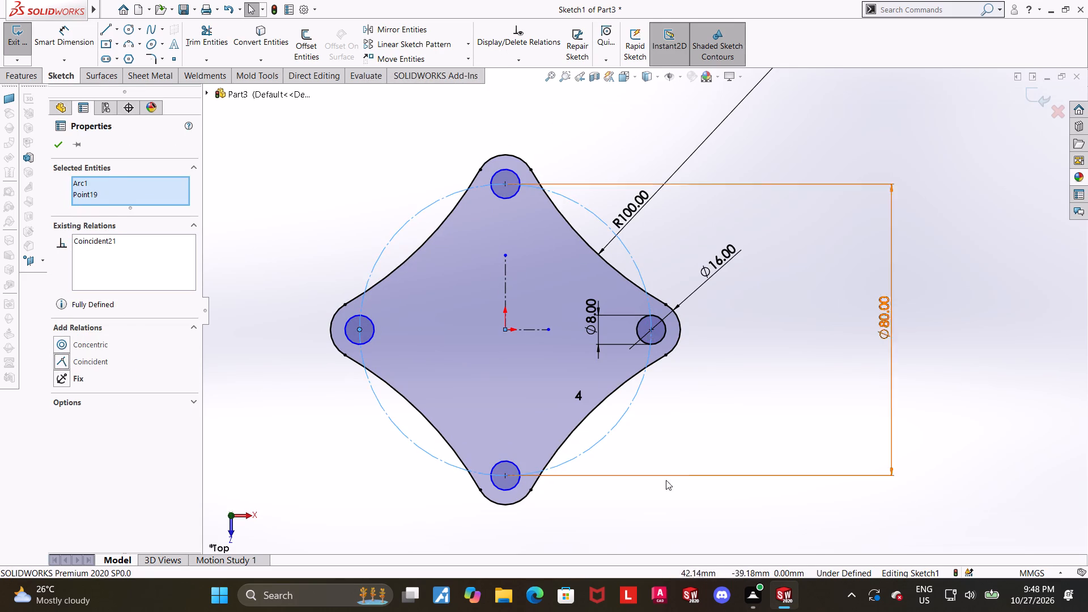
{"action": "left_click", "coordinate": [679, 494]}
{"action": "left_click", "coordinate": [508, 475]}
{"action": "left_click", "coordinate": [536, 471], "text": "ctrl"}
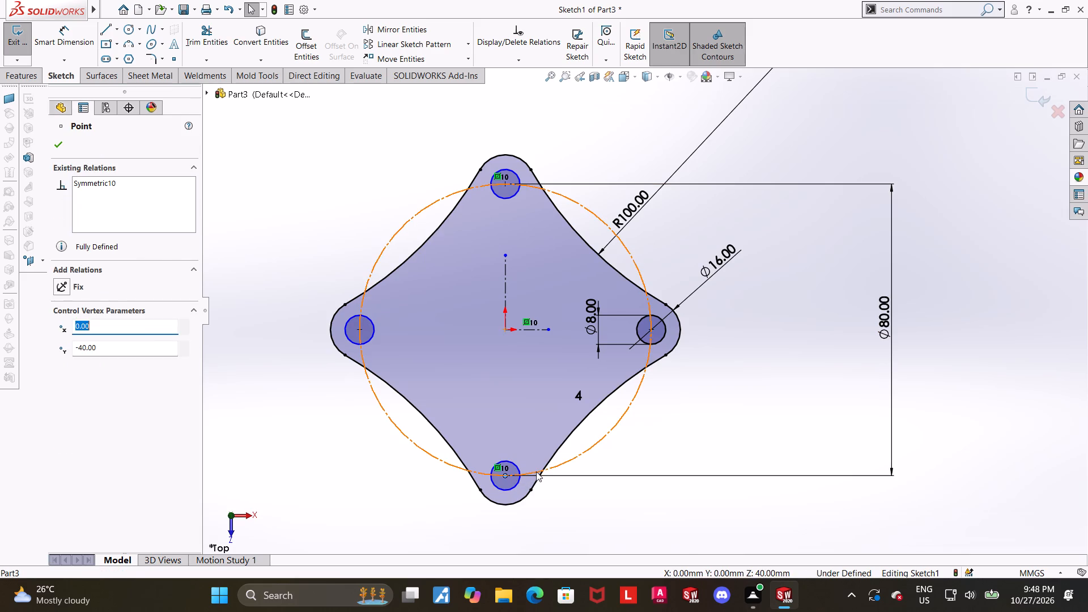
{"action": "left_click", "coordinate": [59, 363]}
{"action": "left_click", "coordinate": [498, 500]}
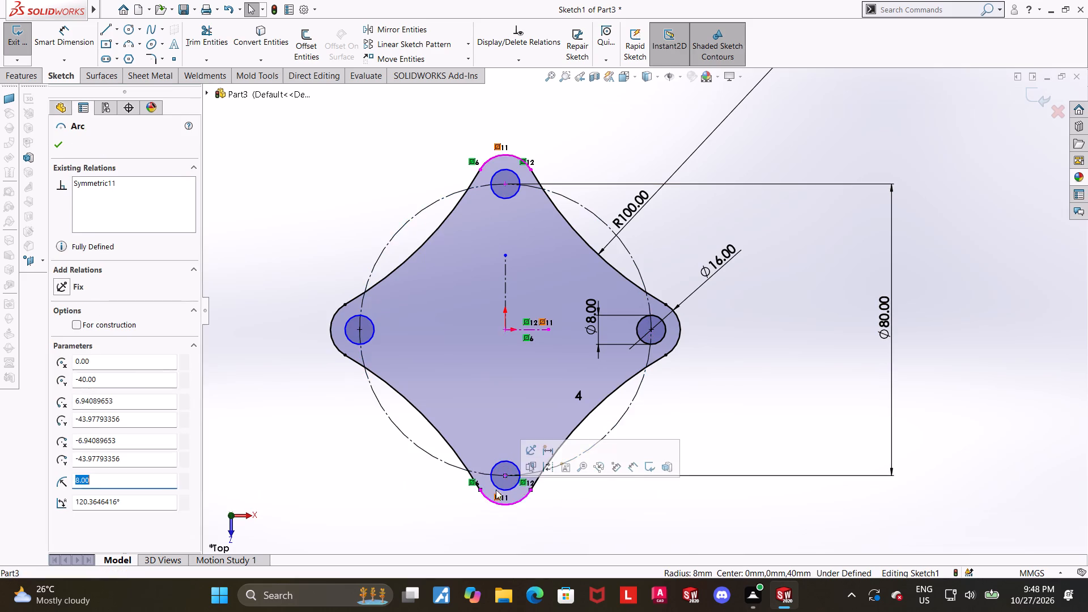
{"action": "scroll", "coordinate": [524, 474], "scroll_direction": "up", "scroll_amount": 1}
{"action": "left_click", "coordinate": [387, 456]}
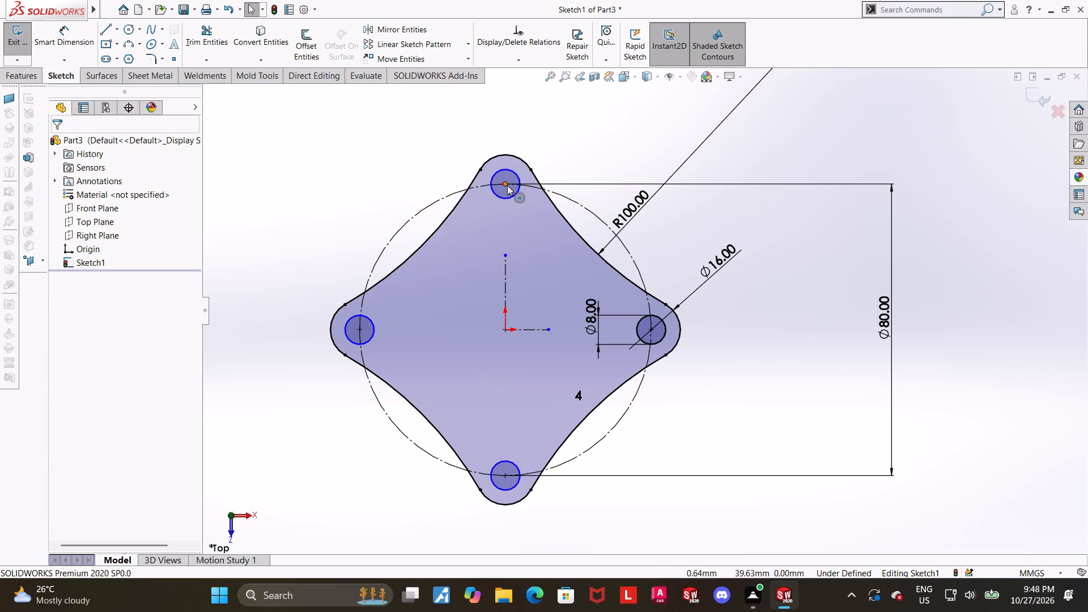
{"action": "left_click", "coordinate": [505, 185]}
{"action": "left_click", "coordinate": [552, 190], "text": "ctrl"}
{"action": "left_click", "coordinate": [60, 362]}
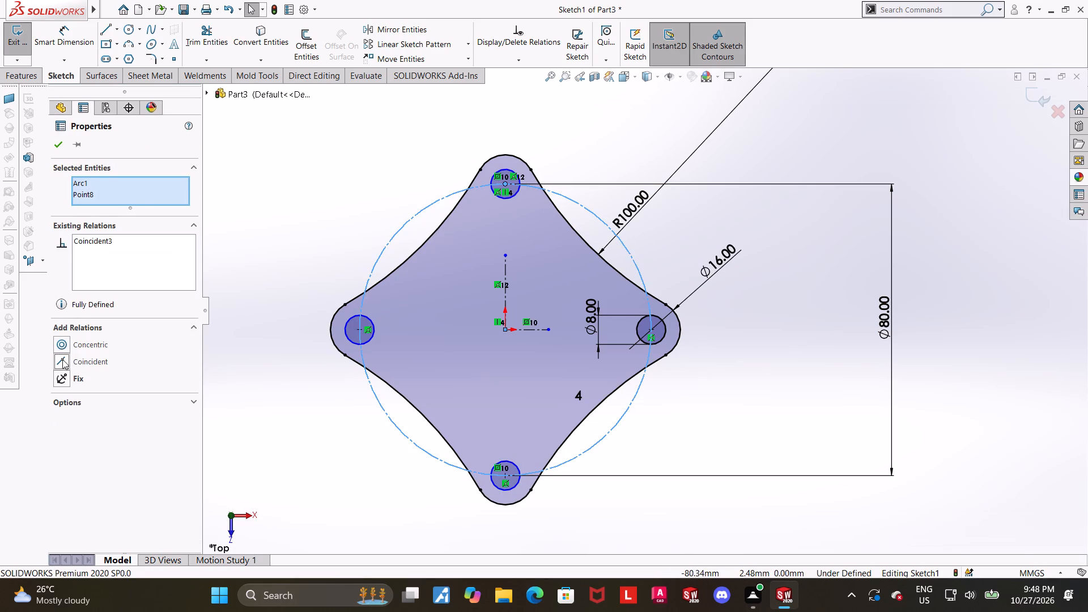
{"action": "left_click", "coordinate": [251, 186]}
Make the patterned hole in the upper lobe concentric with that lobe's outer arc.
{"action": "left_click", "coordinate": [508, 156]}
{"action": "left_click", "coordinate": [508, 169], "text": "ctrl"}
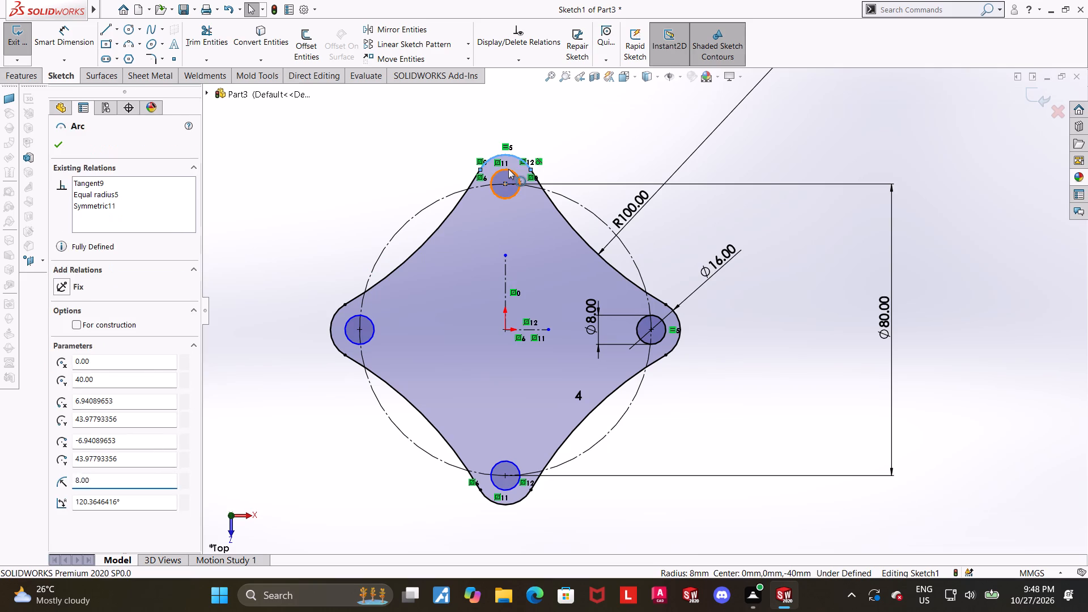
{"action": "left_click", "coordinate": [61, 373]}
{"action": "left_click", "coordinate": [226, 386]}
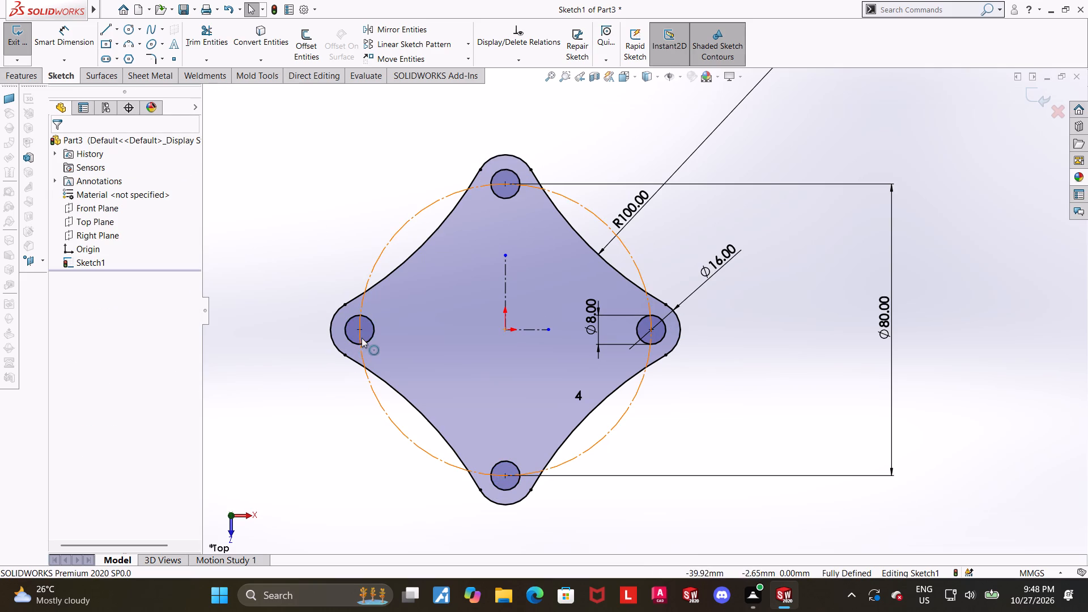
{"action": "left_click", "coordinate": [343, 407]}
{"action": "scroll", "coordinate": [594, 402], "scroll_direction": "up", "scroll_amount": 2}
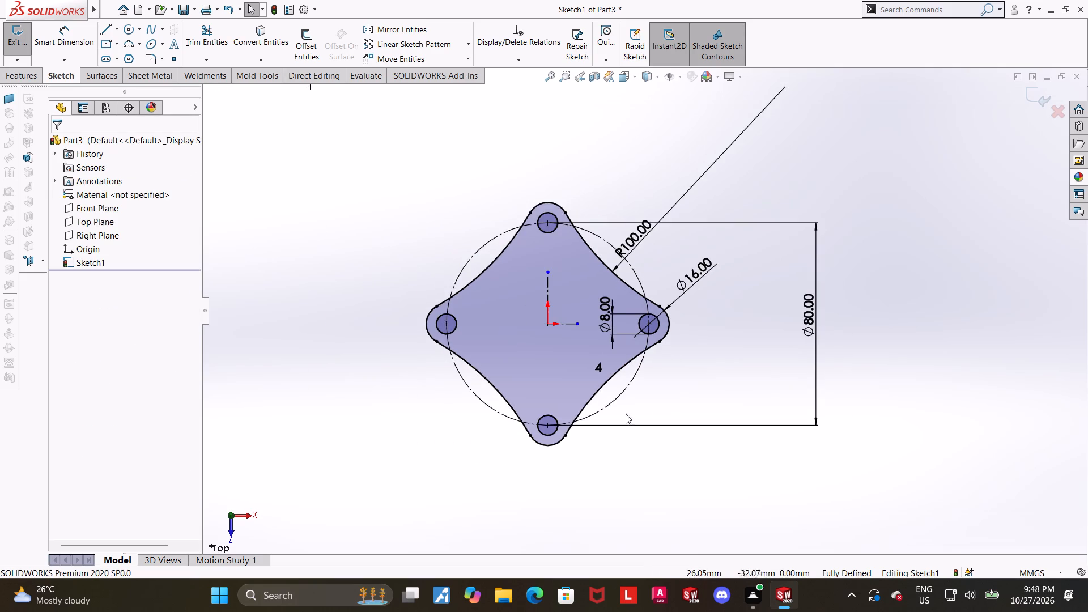
Exit the finished sketch and extrude the four-lobed profile with its holes to a blind depth of 16 mm.
{"action": "scroll", "coordinate": [755, 541], "scroll_direction": "up", "scroll_amount": 1}
{"action": "middle_click_drag", "start_coordinate": [755, 539], "coordinate": [764, 387]}
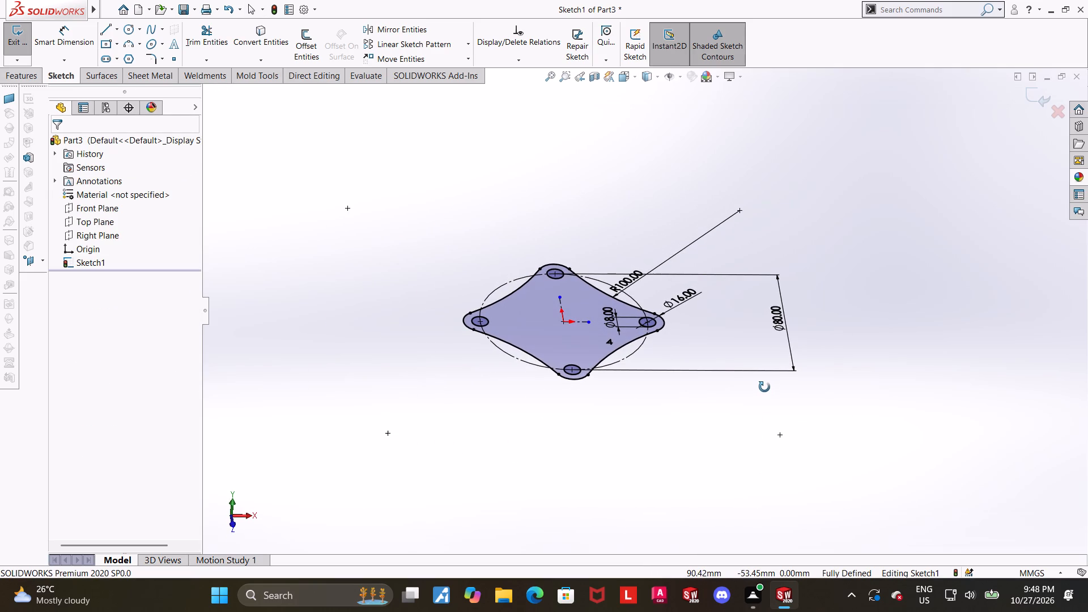
{"action": "middle_click_drag", "start_coordinate": [764, 387], "coordinate": [764, 354]}
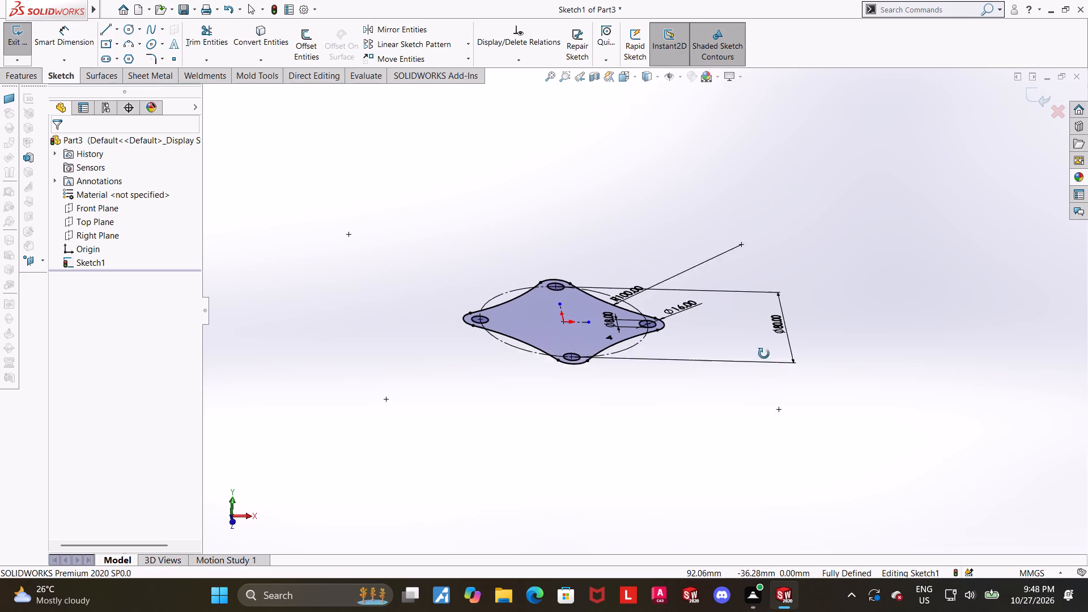
{"action": "middle_click_drag", "start_coordinate": [764, 354], "coordinate": [764, 339]}
{"action": "left_click", "coordinate": [1035, 97]}
{"action": "middle_click_drag", "start_coordinate": [667, 198], "coordinate": [652, 205]}
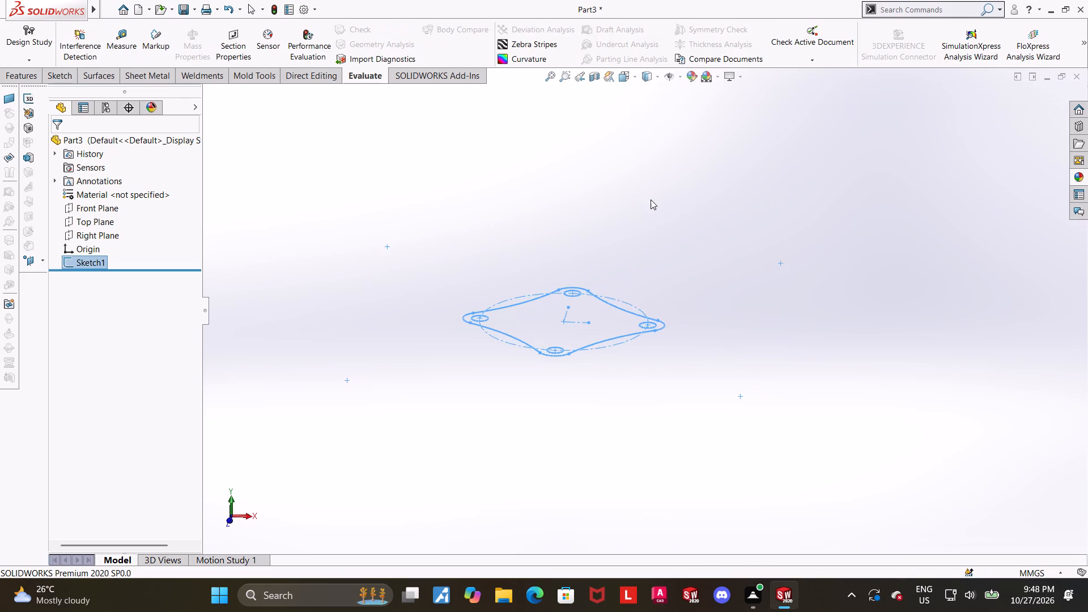
{"action": "scroll", "coordinate": [629, 220], "scroll_direction": "down", "scroll_amount": 2}
{"action": "left_click", "coordinate": [20, 67]}
{"action": "left_click", "coordinate": [23, 73]}
{"action": "left_click", "coordinate": [24, 49]}
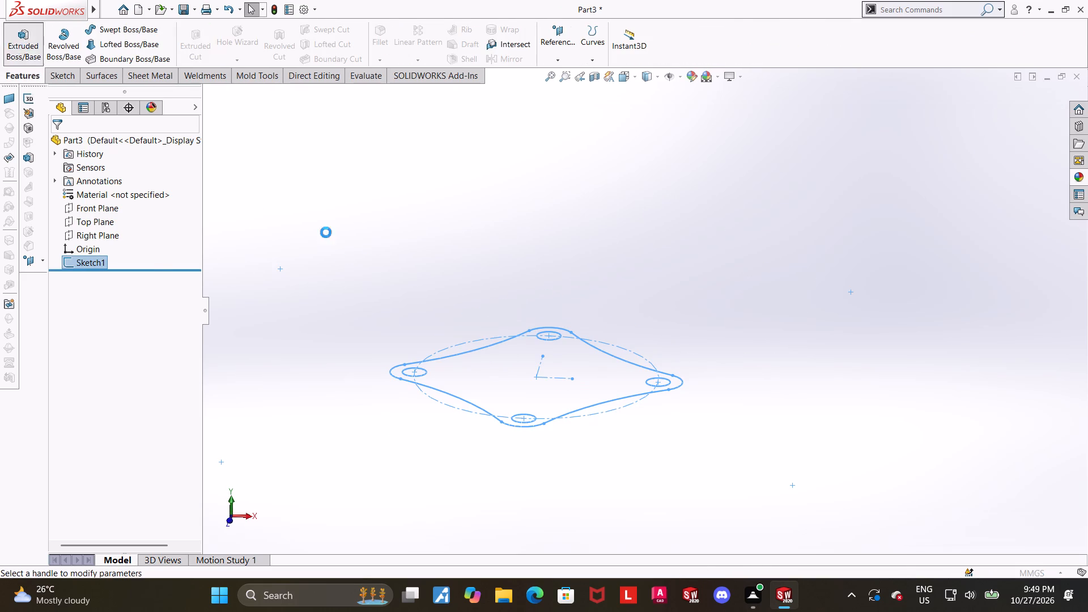
{"action": "key", "text": "1"}
{"action": "key", "text": "6"}
{"action": "key", "text": "Return"}
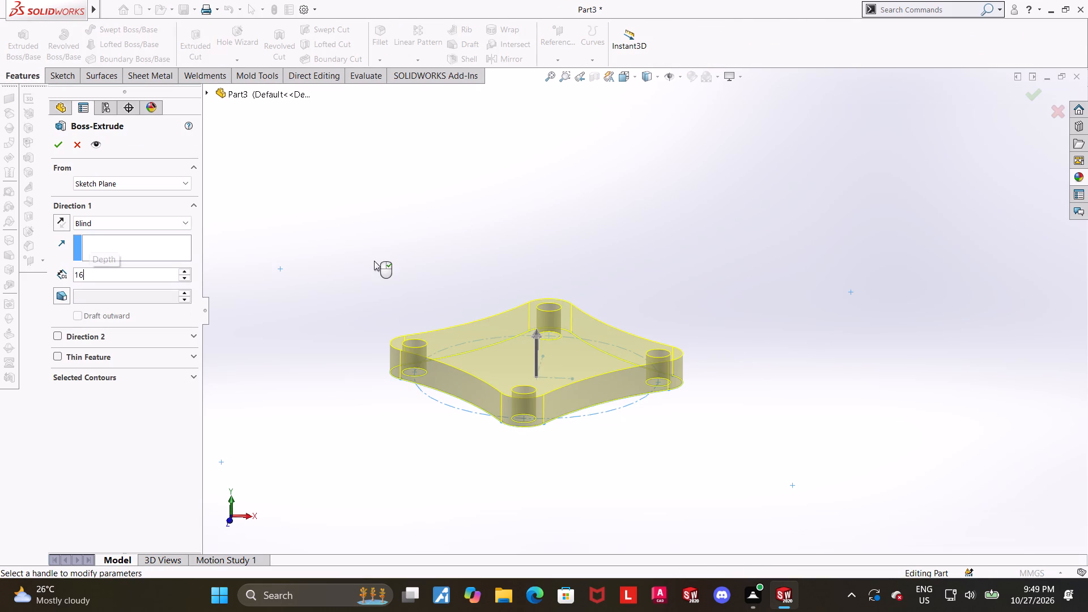
{"action": "left_click", "coordinate": [61, 143]}
{"action": "left_click", "coordinate": [572, 217]}
Start a new sketch on the top face of the four-lobed plate, viewed normal to the sketch.
{"action": "middle_click_drag", "start_coordinate": [632, 234], "coordinate": [637, 284]}
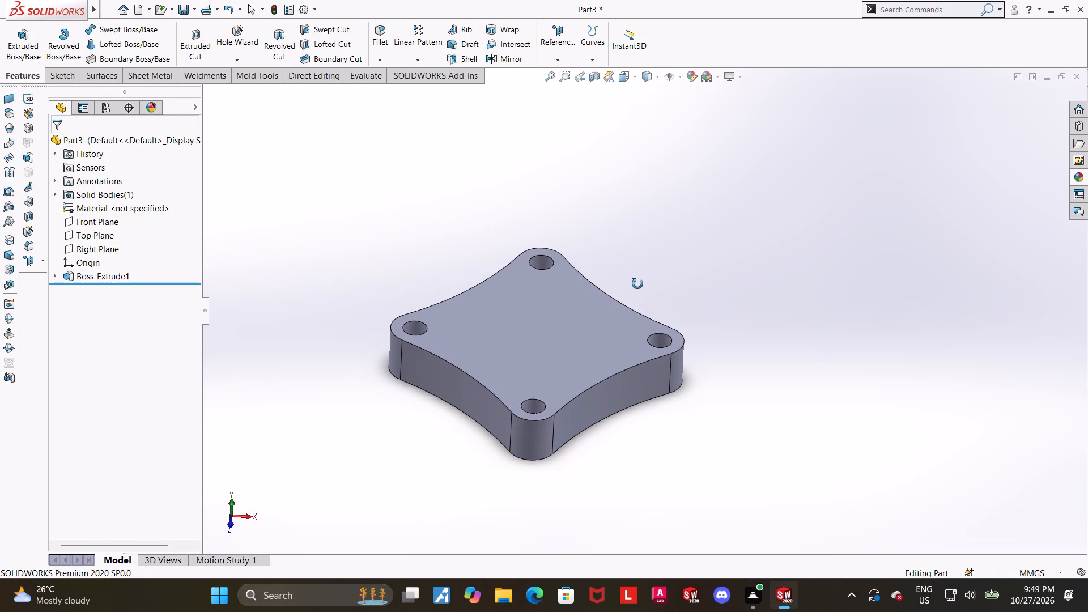
{"action": "middle_click_drag", "start_coordinate": [637, 284], "coordinate": [635, 289]}
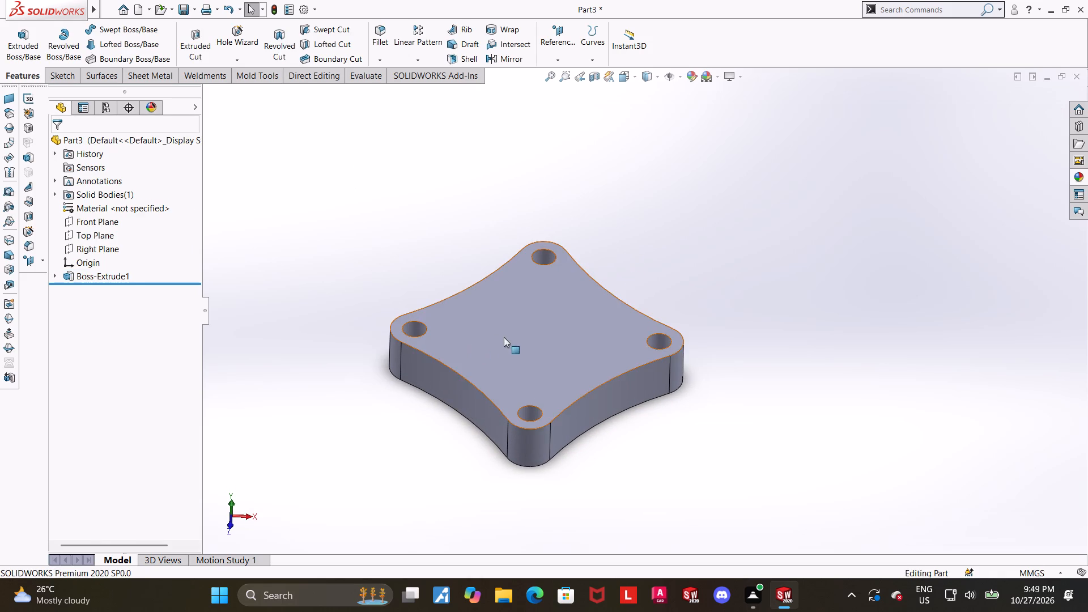
{"action": "left_click", "coordinate": [505, 337]}
{"action": "left_click", "coordinate": [559, 310]}
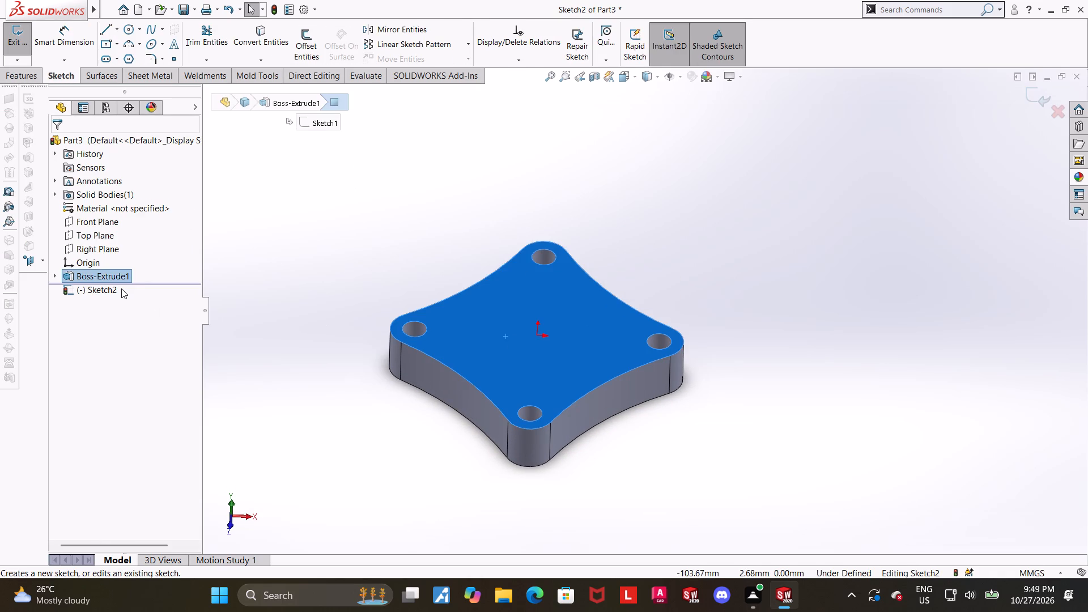
{"action": "left_click", "coordinate": [121, 288]}
{"action": "left_click", "coordinate": [99, 295]}
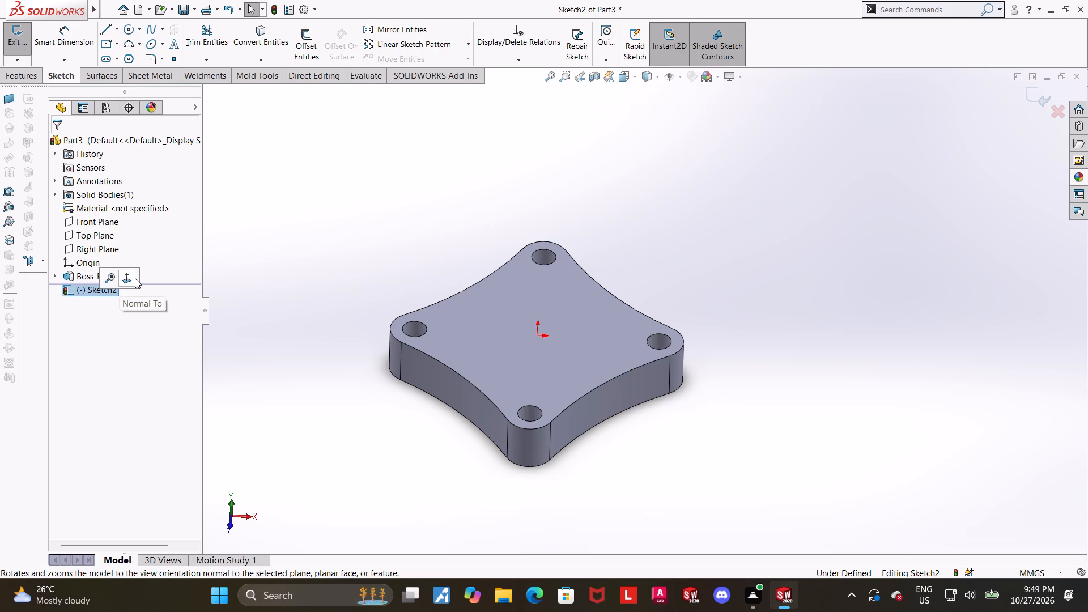
{"action": "left_click", "coordinate": [135, 278]}
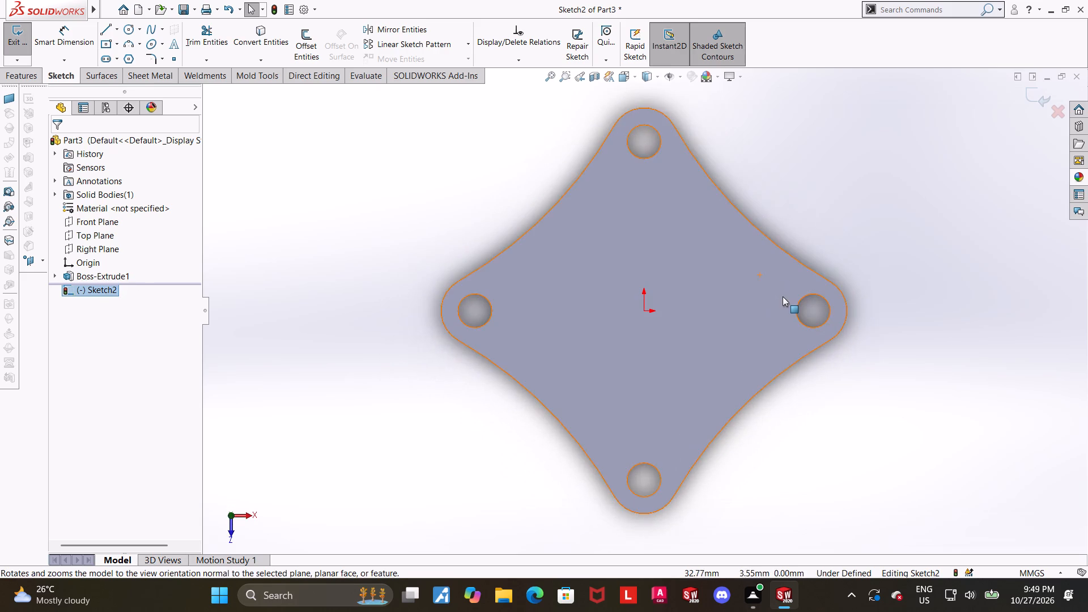
Sketch a circle about 55 mm in diameter centred on the origin of the plate's top face.
{"action": "scroll", "coordinate": [783, 296], "scroll_direction": "up", "scroll_amount": 3}
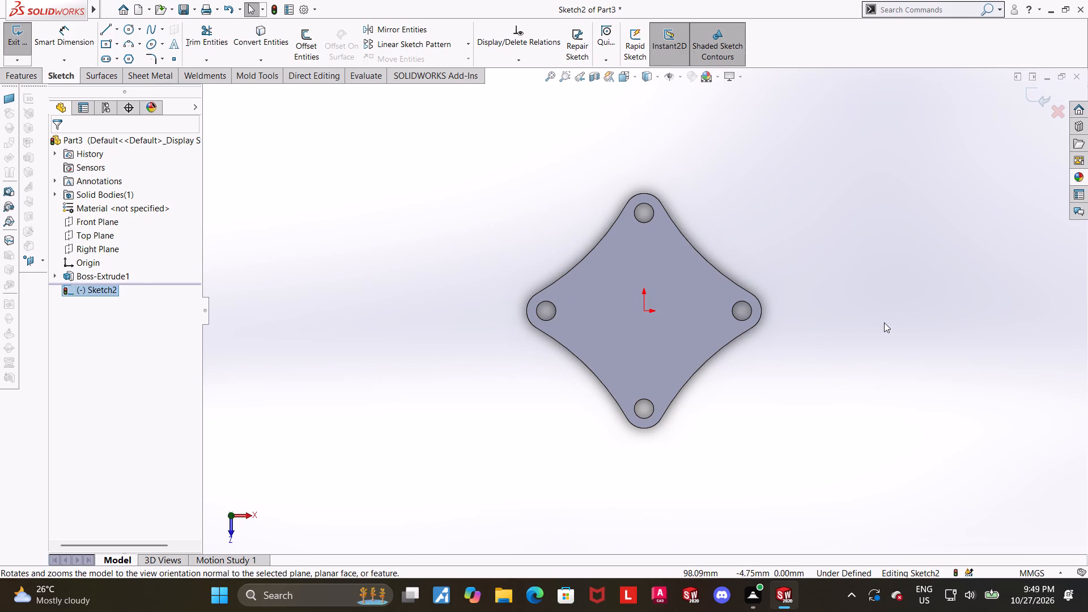
{"action": "scroll", "coordinate": [884, 322], "scroll_direction": "up", "scroll_amount": 2}
{"action": "scroll", "coordinate": [884, 322], "scroll_direction": "down", "scroll_amount": 1}
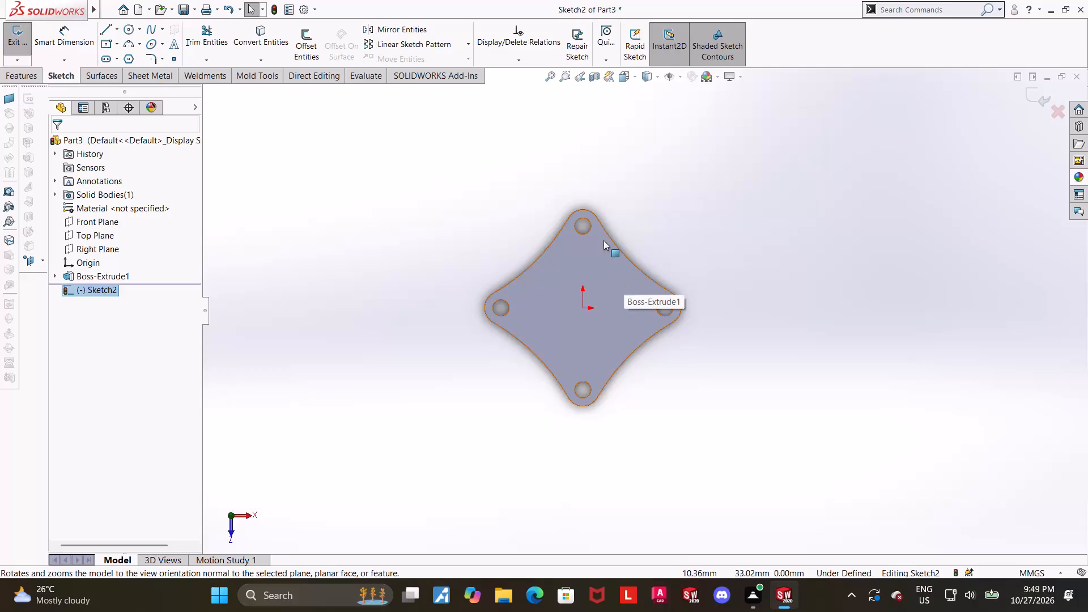
{"action": "scroll", "coordinate": [631, 261], "scroll_direction": "down", "scroll_amount": 2}
{"action": "left_click", "coordinate": [131, 30]}
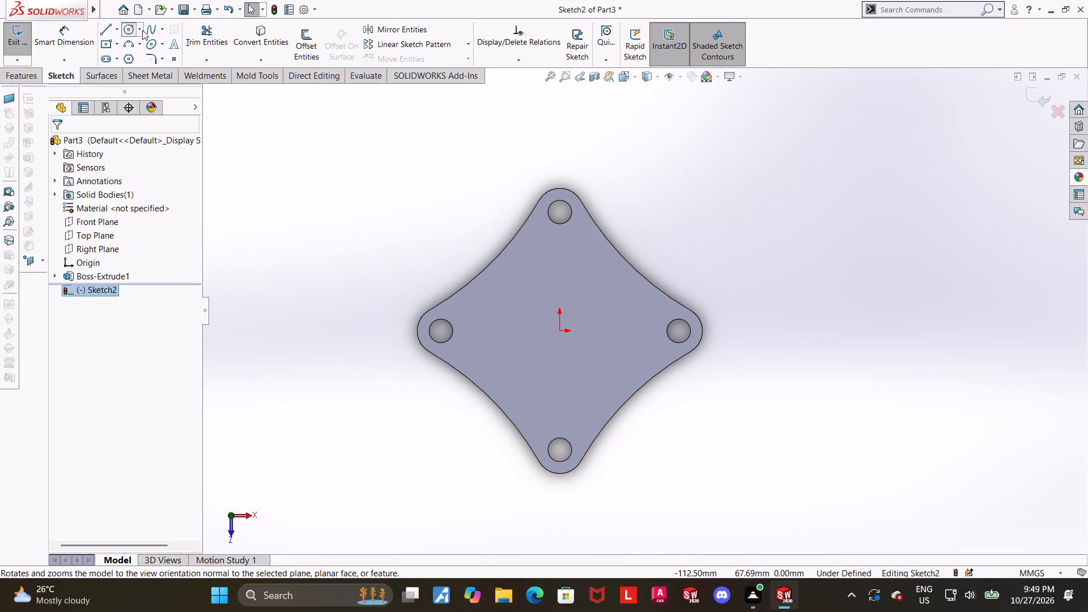
{"action": "scroll", "coordinate": [670, 279], "scroll_direction": "down", "scroll_amount": 3}
{"action": "left_click", "coordinate": [474, 375]}
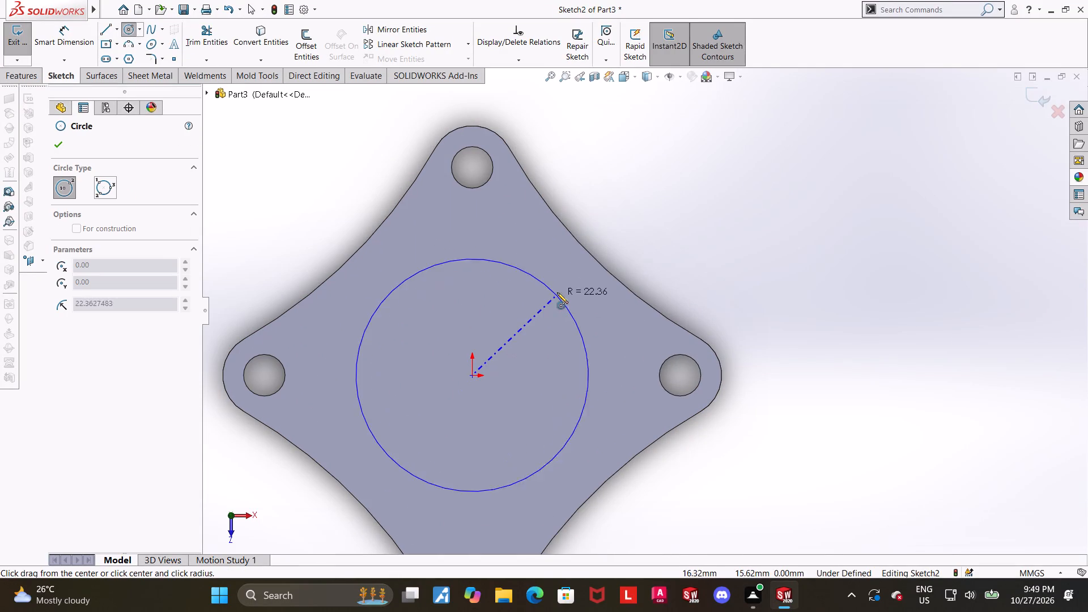
{"action": "left_click", "coordinate": [569, 270]}
{"action": "key", "text": "Escape"}
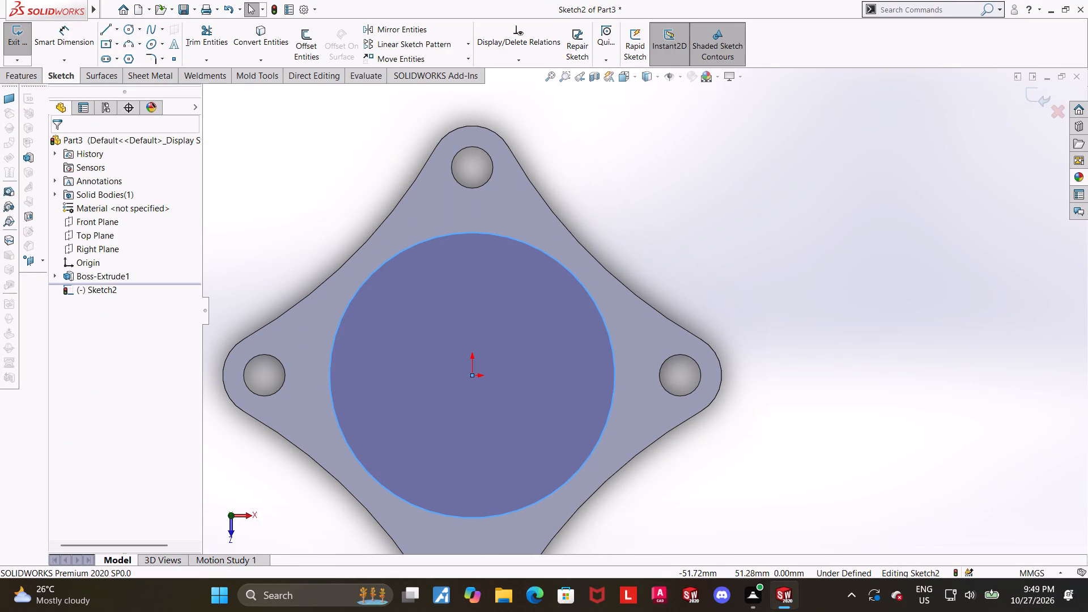
Dimension the central circle to a diameter of 64 mm.
{"action": "left_click", "coordinate": [78, 25]}
{"action": "scroll", "coordinate": [732, 179], "scroll_direction": "up", "scroll_amount": 3}
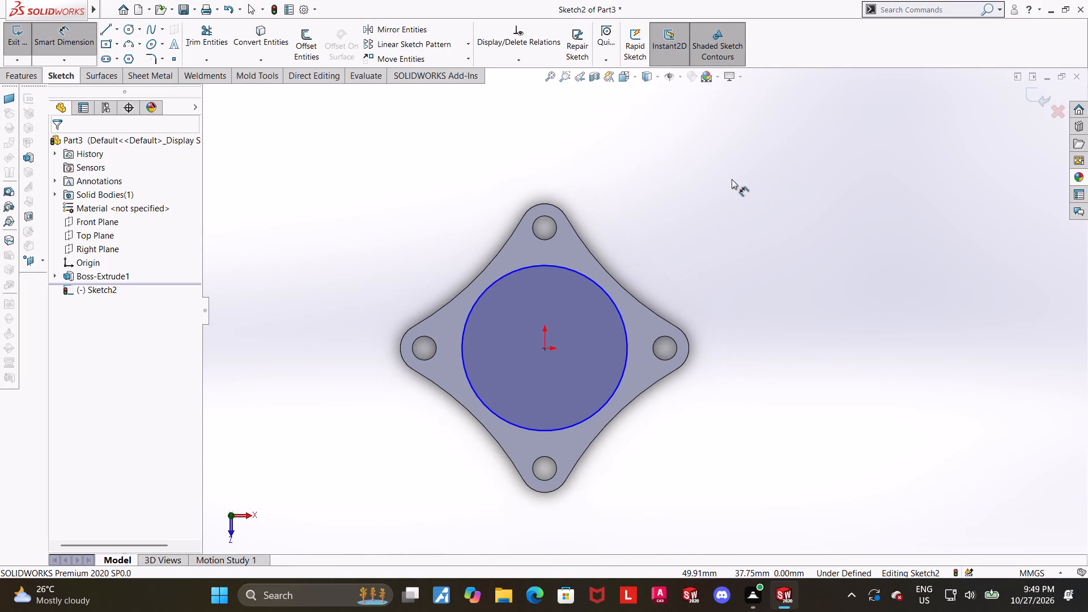
{"action": "scroll", "coordinate": [732, 179], "scroll_direction": "down", "scroll_amount": 1}
{"action": "scroll", "coordinate": [719, 282], "scroll_direction": "up", "scroll_amount": 1}
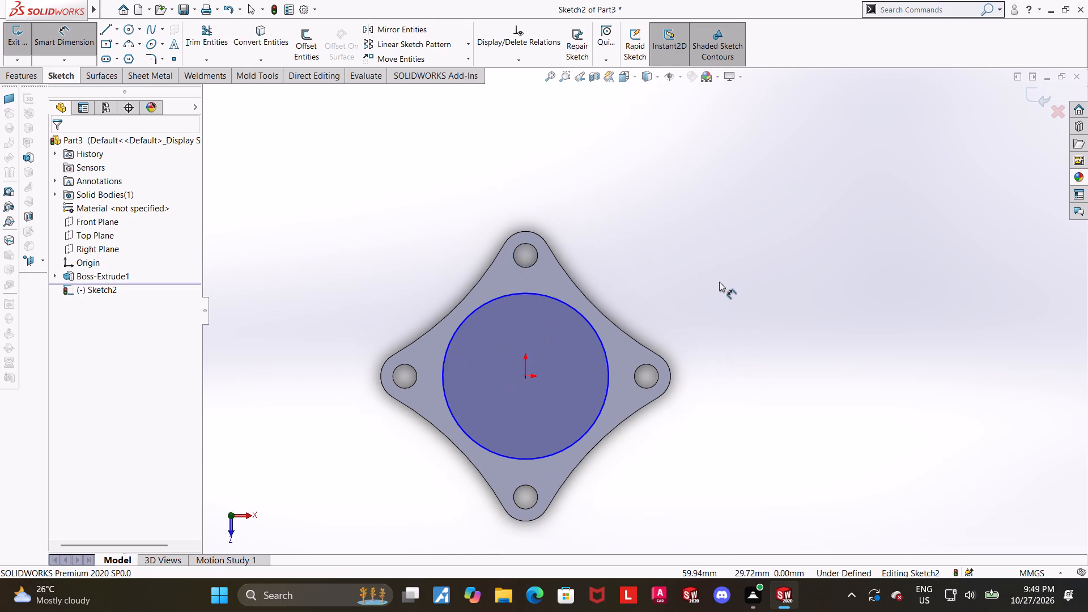
{"action": "left_click", "coordinate": [571, 306]}
{"action": "left_click", "coordinate": [647, 254]}
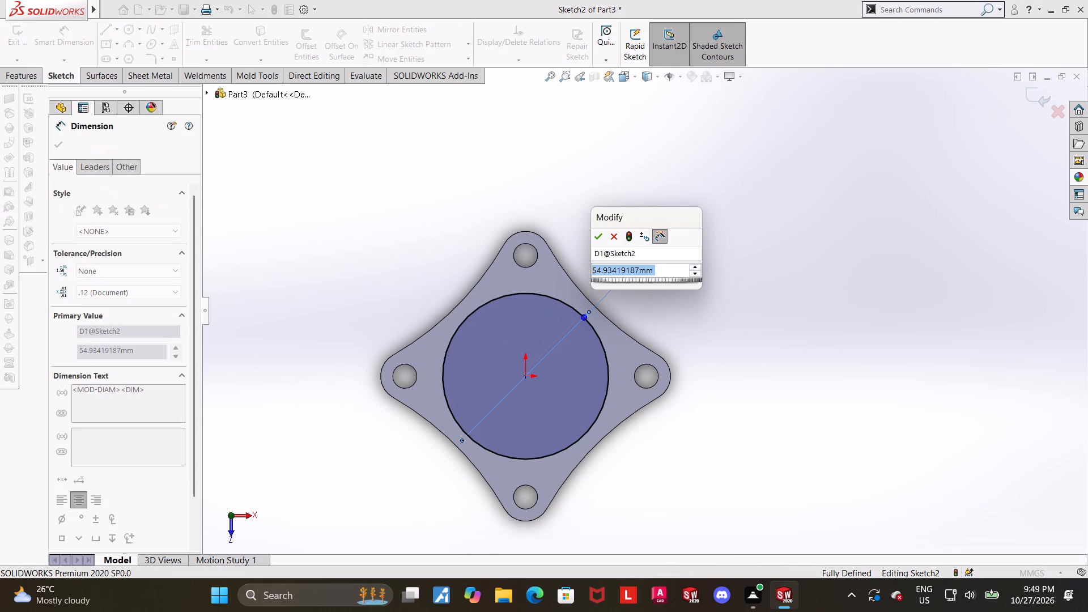
{"action": "type", "text": "64"}
{"action": "key", "text": "Return"}
{"action": "key", "text": "Escape"}
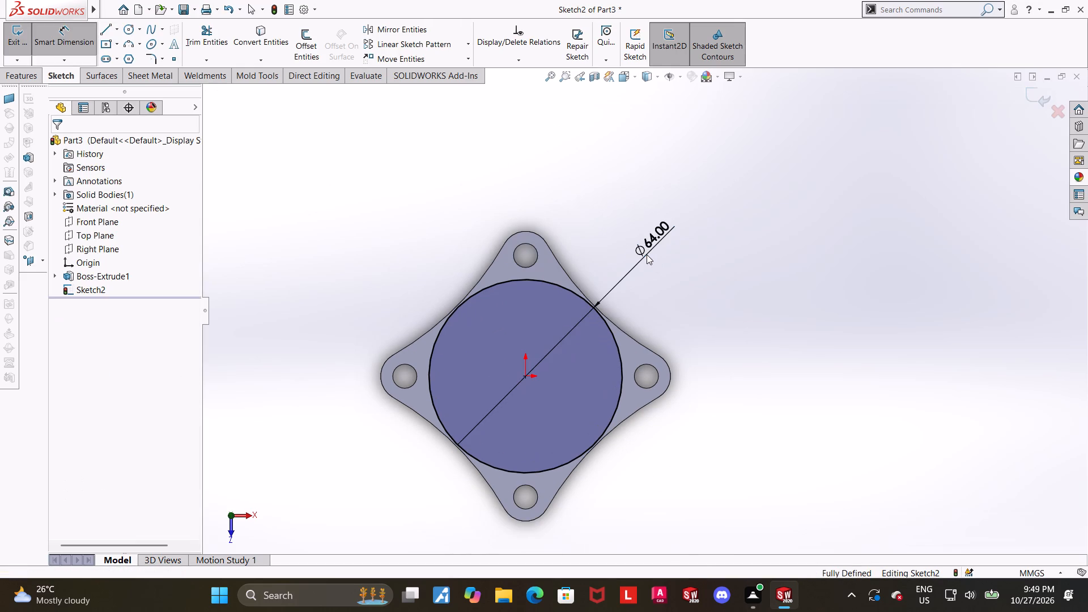
{"action": "scroll", "coordinate": [681, 301], "scroll_direction": "up", "scroll_amount": 1}
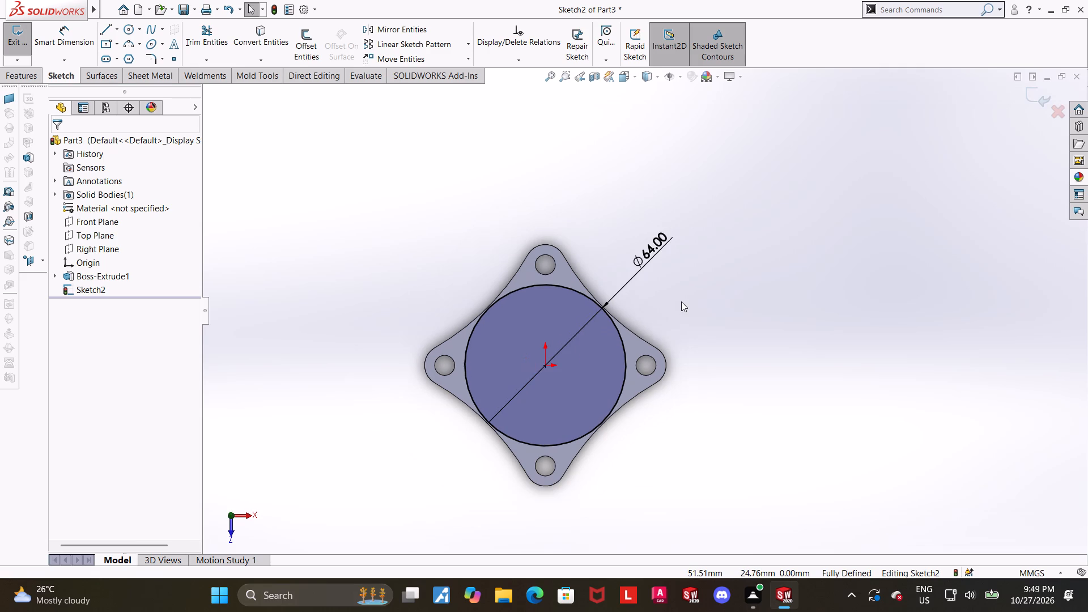
Exit the sketch and cut-extrude the 64 mm circle to a blind depth of 10 mm into the plate.
{"action": "left_click", "coordinate": [1028, 94]}
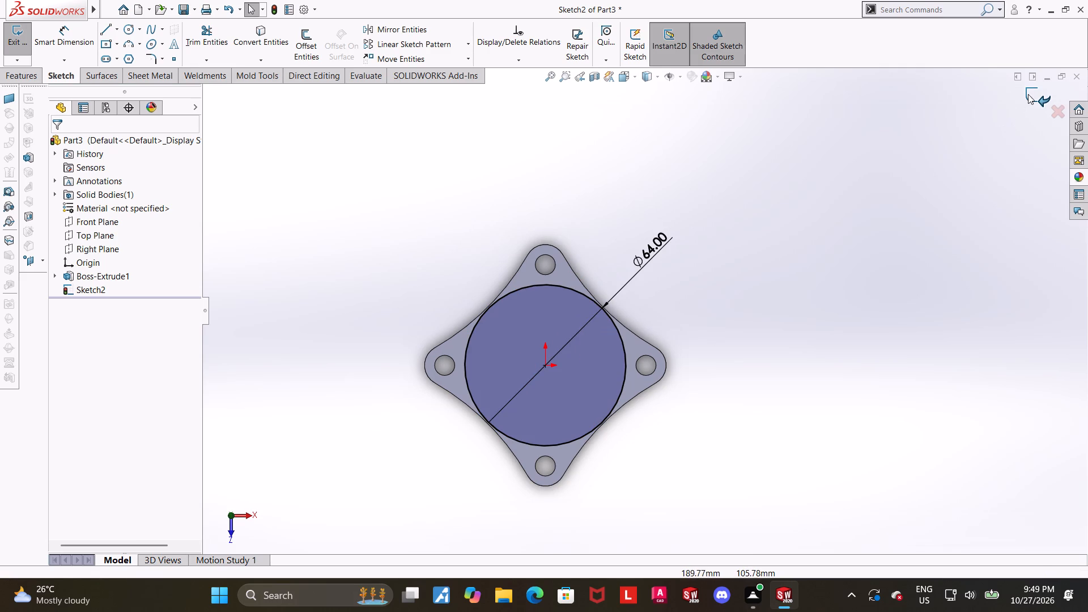
{"action": "middle_click_drag", "start_coordinate": [781, 318], "coordinate": [773, 238]}
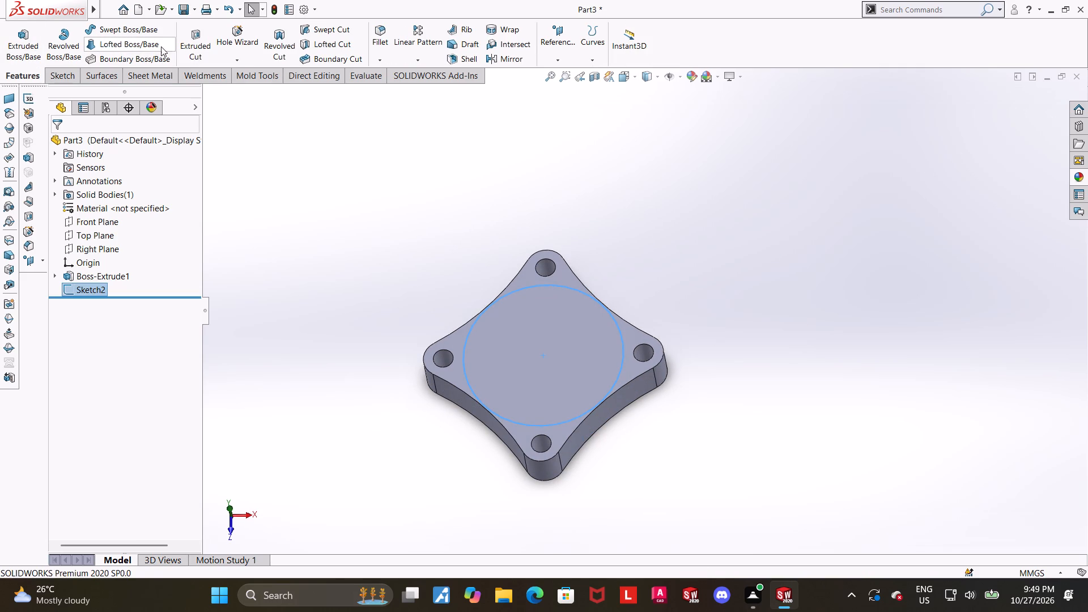
{"action": "left_click", "coordinate": [192, 37]}
{"action": "middle_click_drag", "start_coordinate": [271, 214], "coordinate": [271, 205]}
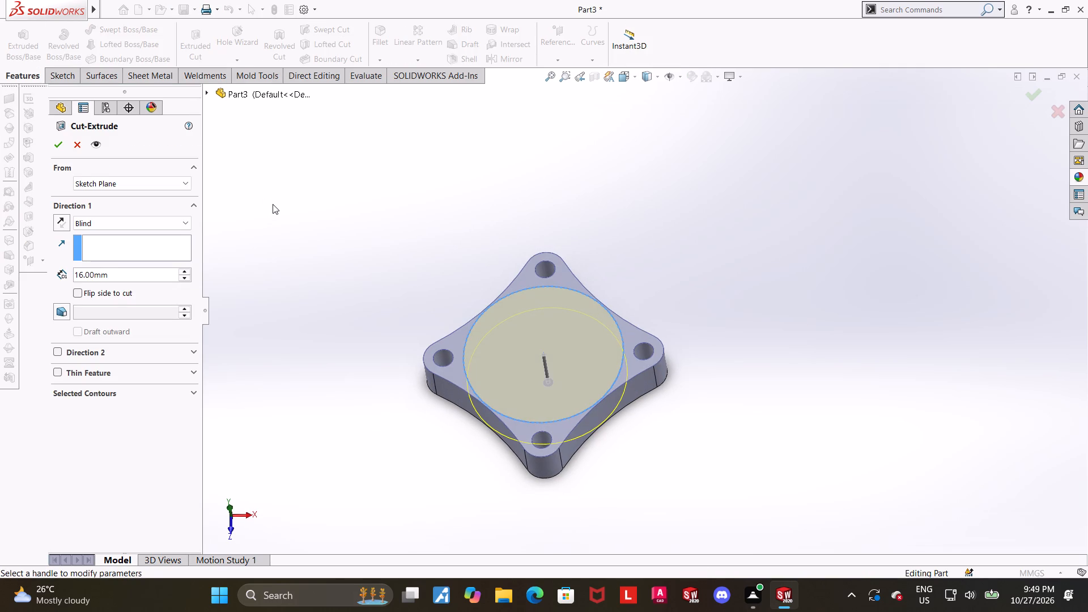
{"action": "left_click", "coordinate": [117, 270]}
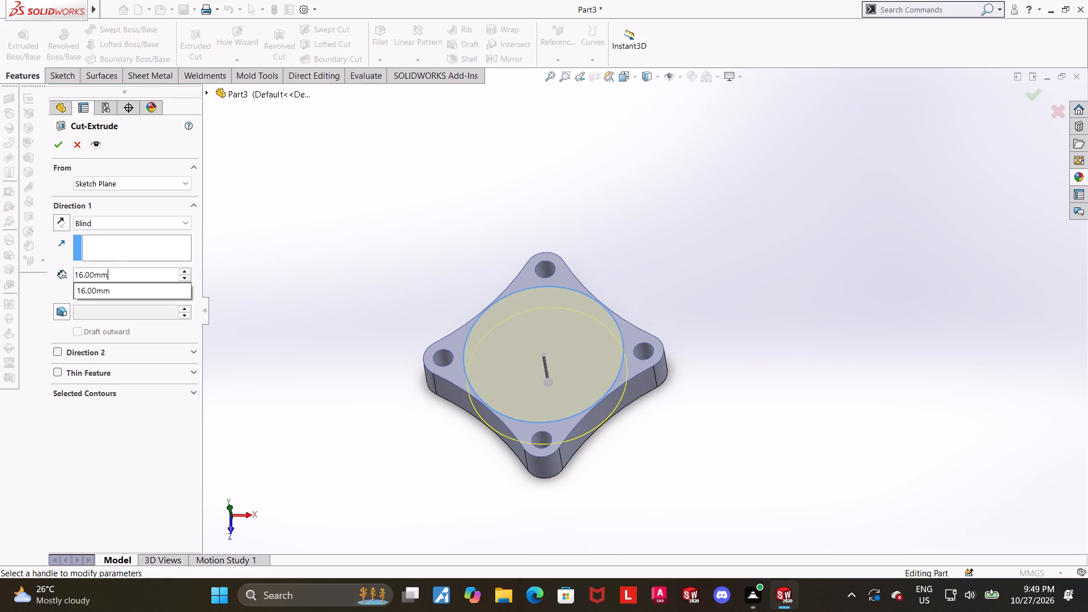
{"action": "left_click_drag", "start_coordinate": [136, 279], "coordinate": [19, 275]}
{"action": "key", "text": "1"}
{"action": "key", "text": "0"}
{"action": "key", "text": "Return"}
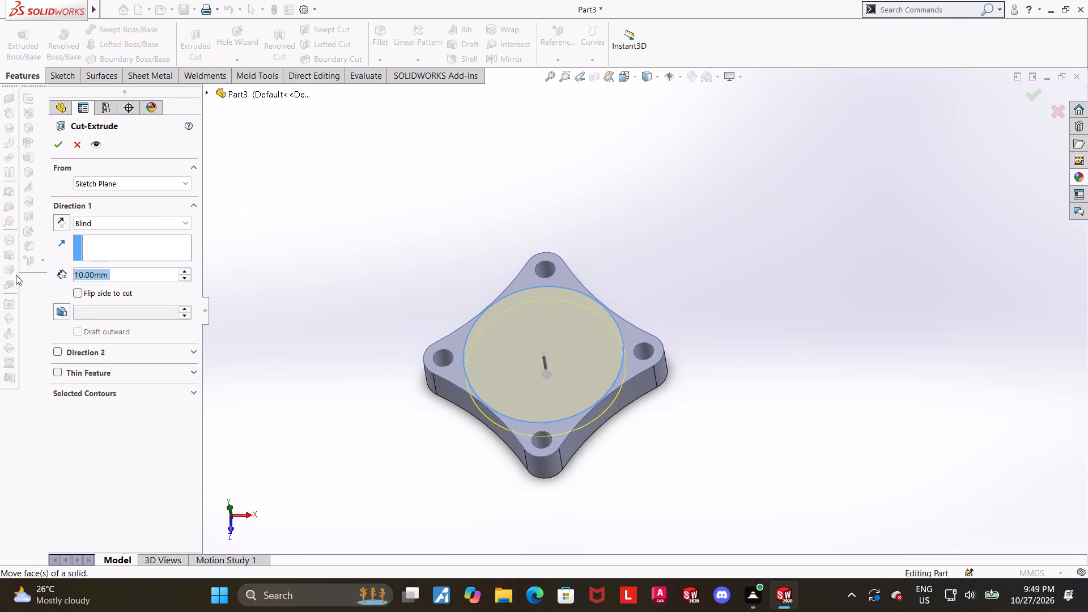
{"action": "left_click", "coordinate": [58, 143]}
{"action": "left_click", "coordinate": [687, 290]}
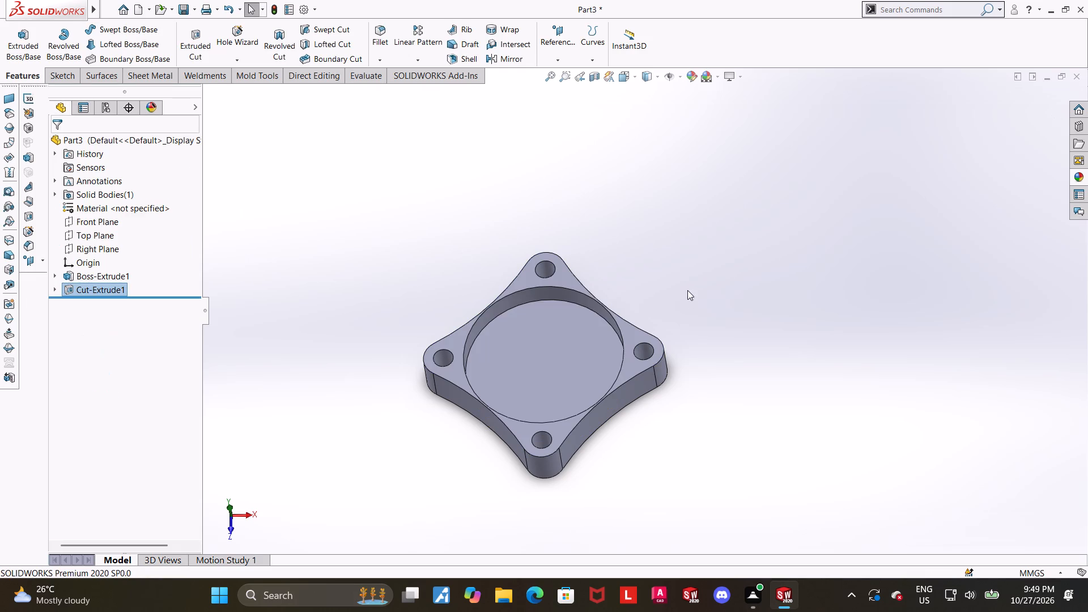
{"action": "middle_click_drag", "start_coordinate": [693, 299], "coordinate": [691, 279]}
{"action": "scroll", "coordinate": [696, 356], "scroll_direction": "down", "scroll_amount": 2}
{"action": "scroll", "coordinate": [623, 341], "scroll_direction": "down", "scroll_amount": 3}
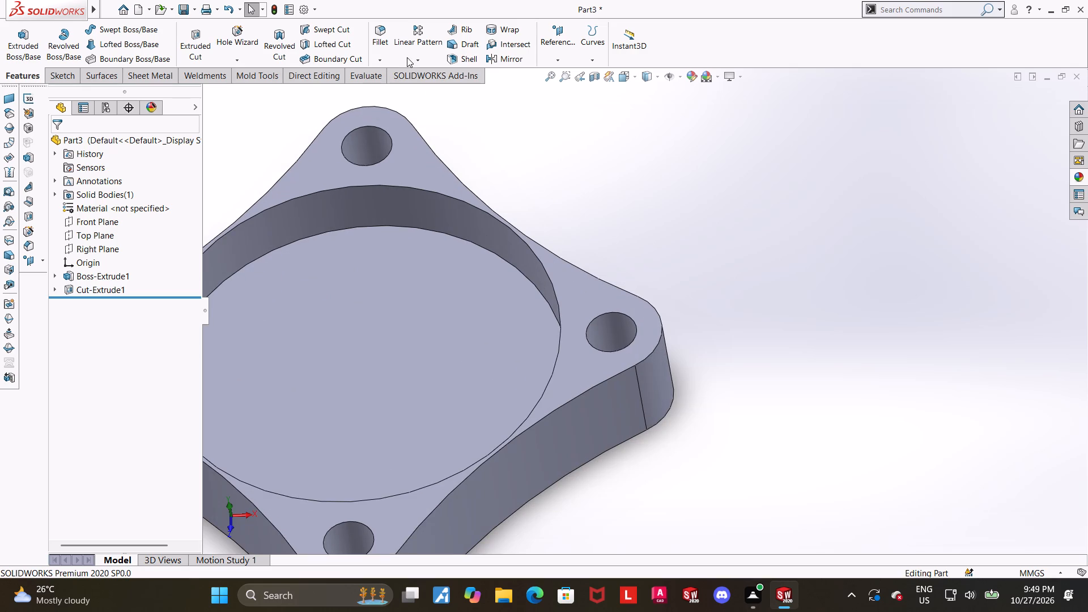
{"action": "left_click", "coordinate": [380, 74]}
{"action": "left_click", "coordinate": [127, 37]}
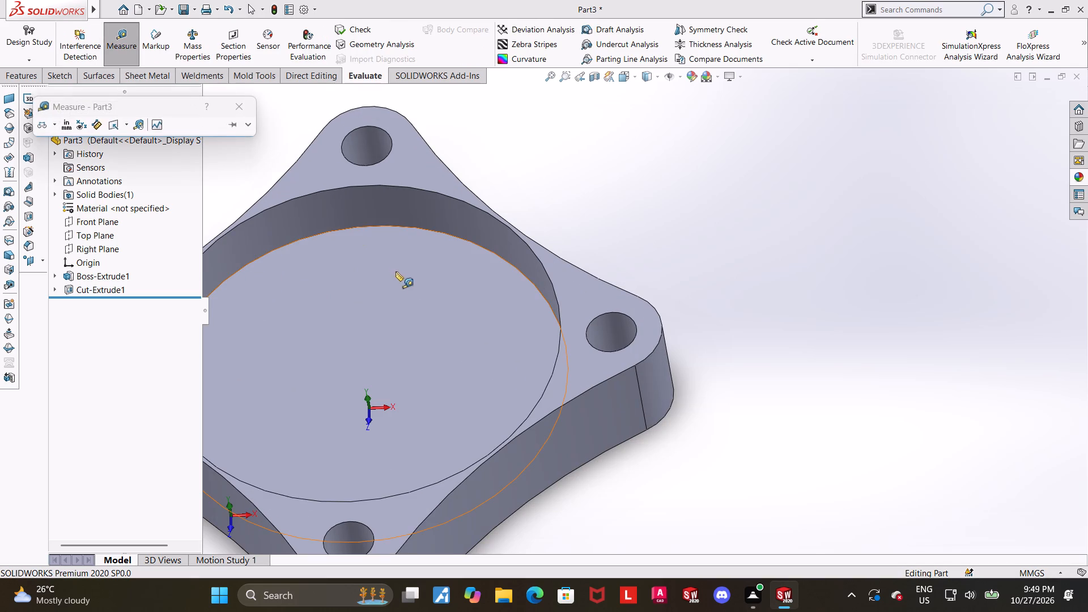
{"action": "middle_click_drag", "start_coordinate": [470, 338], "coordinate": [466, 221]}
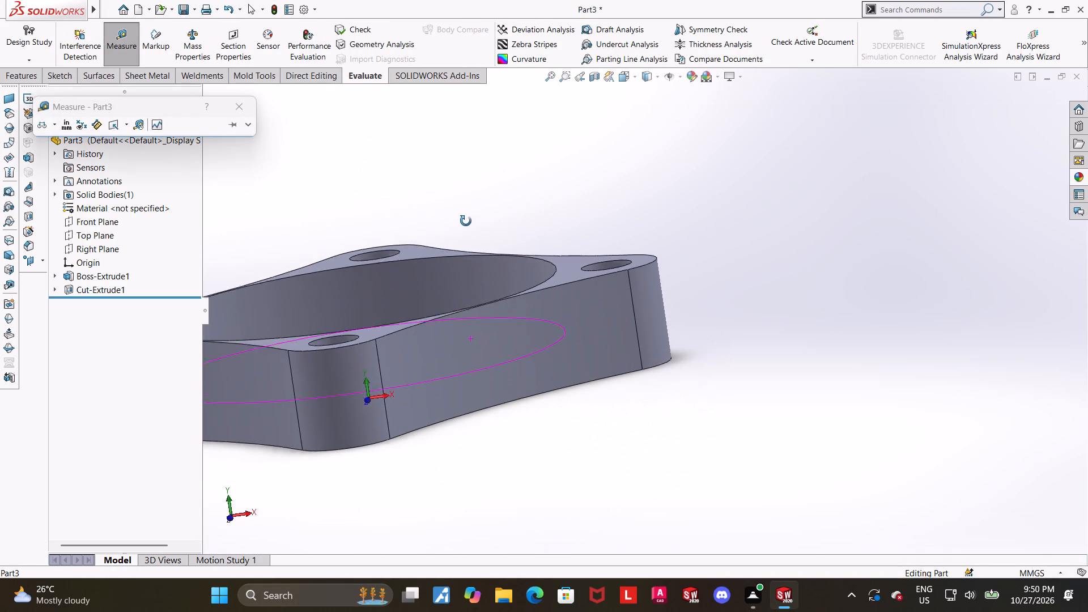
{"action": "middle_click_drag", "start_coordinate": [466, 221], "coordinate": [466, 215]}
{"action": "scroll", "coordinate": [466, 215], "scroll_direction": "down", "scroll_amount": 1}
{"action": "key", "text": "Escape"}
Start a new sketch on the floor of the circular pocket, viewed normal to the sketch.
{"action": "scroll", "coordinate": [469, 219], "scroll_direction": "up", "scroll_amount": 2}
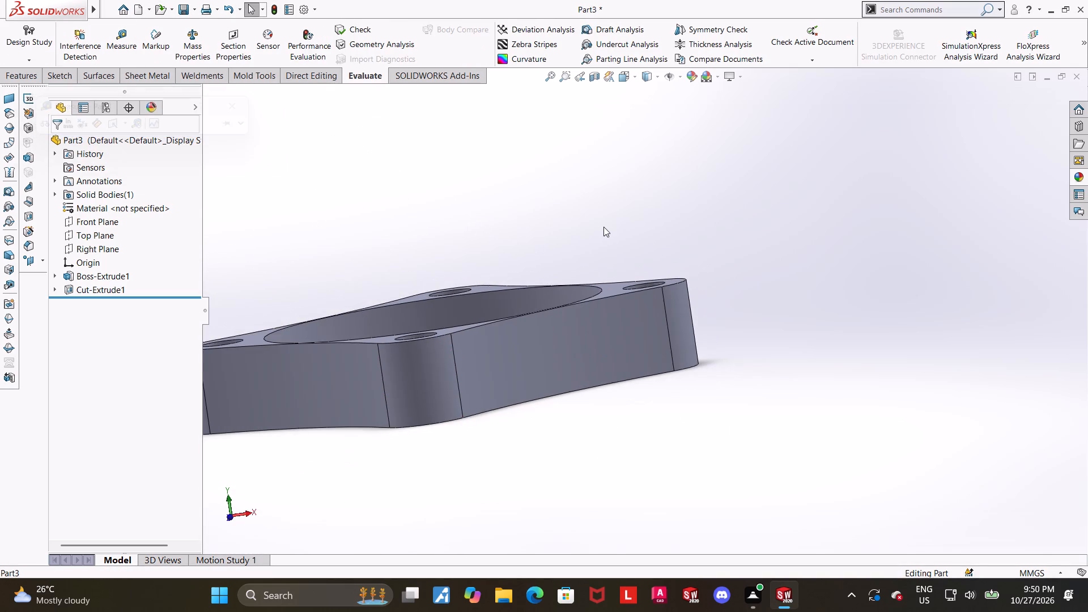
{"action": "middle_click_drag", "start_coordinate": [603, 227], "coordinate": [612, 316]}
{"action": "left_click", "coordinate": [452, 308]}
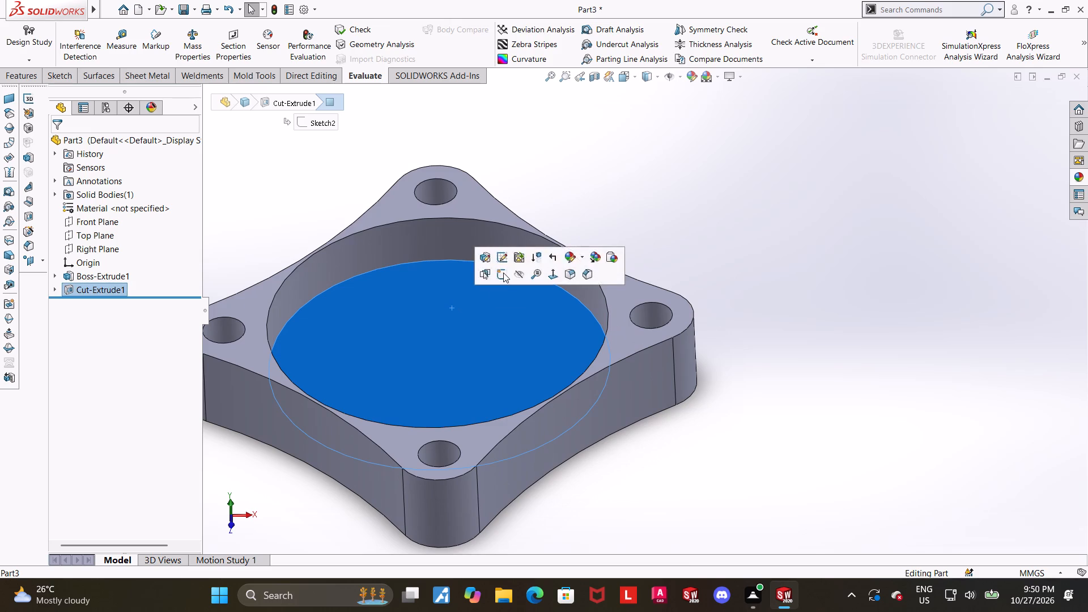
{"action": "left_click", "coordinate": [503, 273]}
{"action": "left_click", "coordinate": [97, 308]}
{"action": "left_click", "coordinate": [122, 292]}
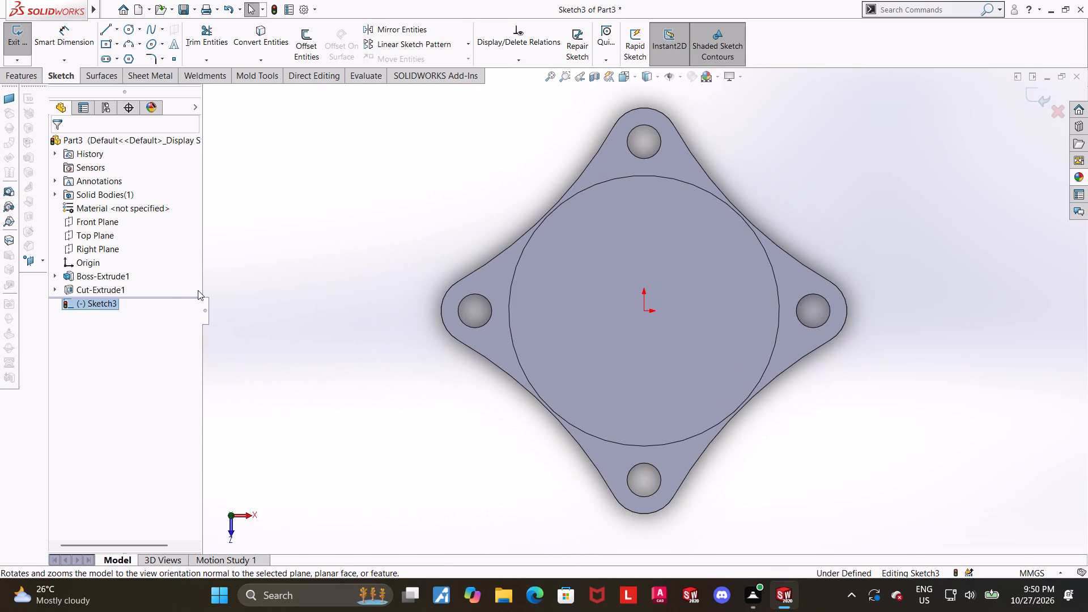
Sketch a circle about 32 mm in diameter centred on the origin of the pocket floor.
{"action": "scroll", "coordinate": [246, 289], "scroll_direction": "up", "scroll_amount": 1}
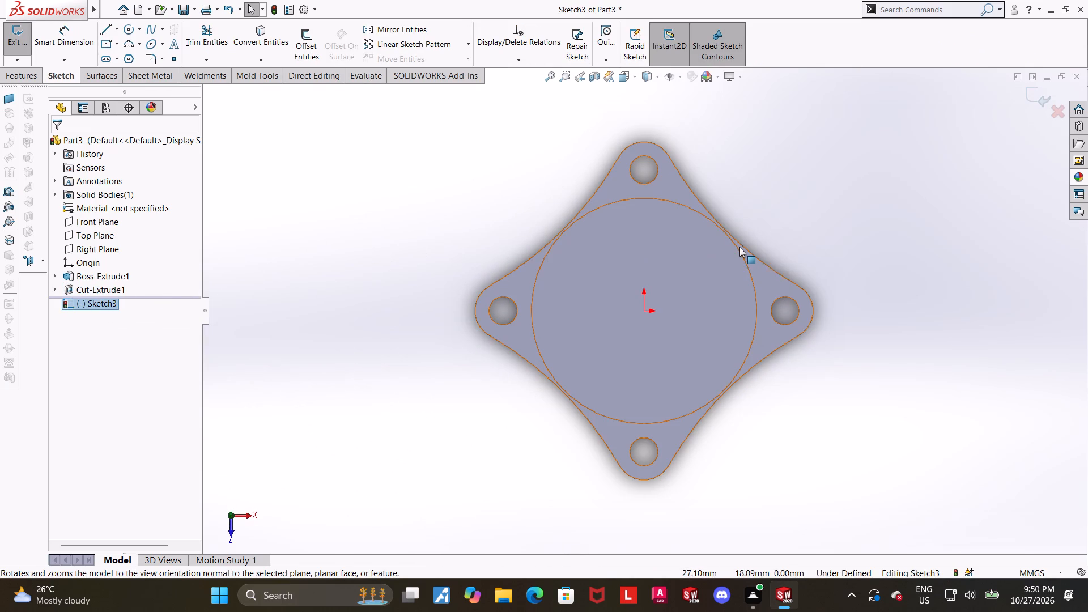
{"action": "scroll", "coordinate": [734, 300], "scroll_direction": "up", "scroll_amount": 1}
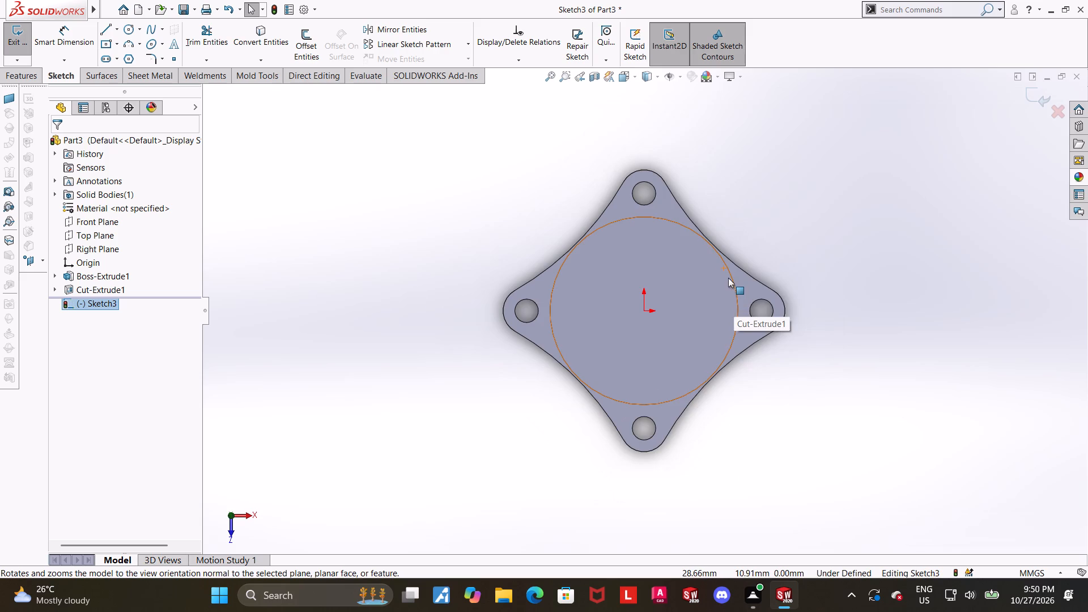
{"action": "scroll", "coordinate": [728, 278], "scroll_direction": "down", "scroll_amount": 3}
{"action": "left_click", "coordinate": [128, 30]}
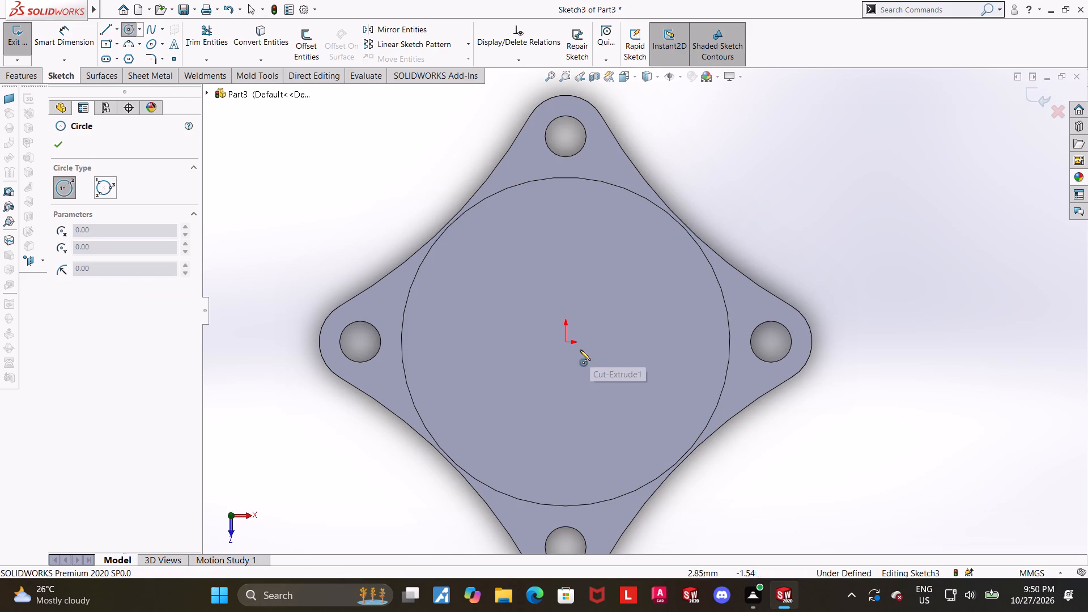
{"action": "left_click", "coordinate": [563, 341]}
{"action": "left_click", "coordinate": [633, 294]}
{"action": "key", "text": "Escape"}
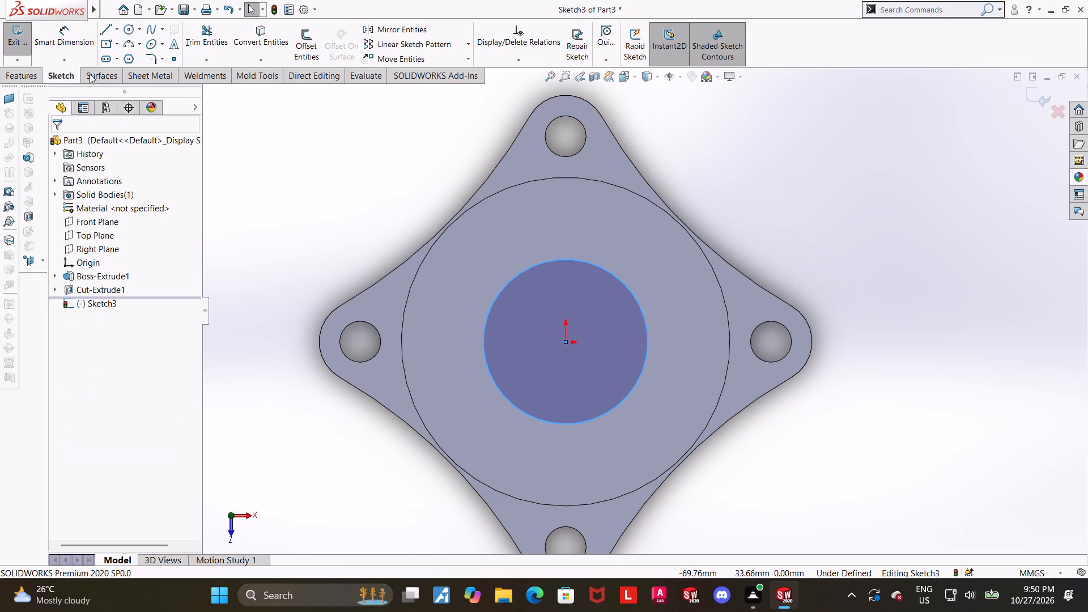
Dimension the central circle on the pocket floor to a diameter of 28 mm.
{"action": "left_click", "coordinate": [86, 44]}
{"action": "scroll", "coordinate": [526, 239], "scroll_direction": "up", "scroll_amount": 2}
{"action": "scroll", "coordinate": [784, 239], "scroll_direction": "down", "scroll_amount": 1}
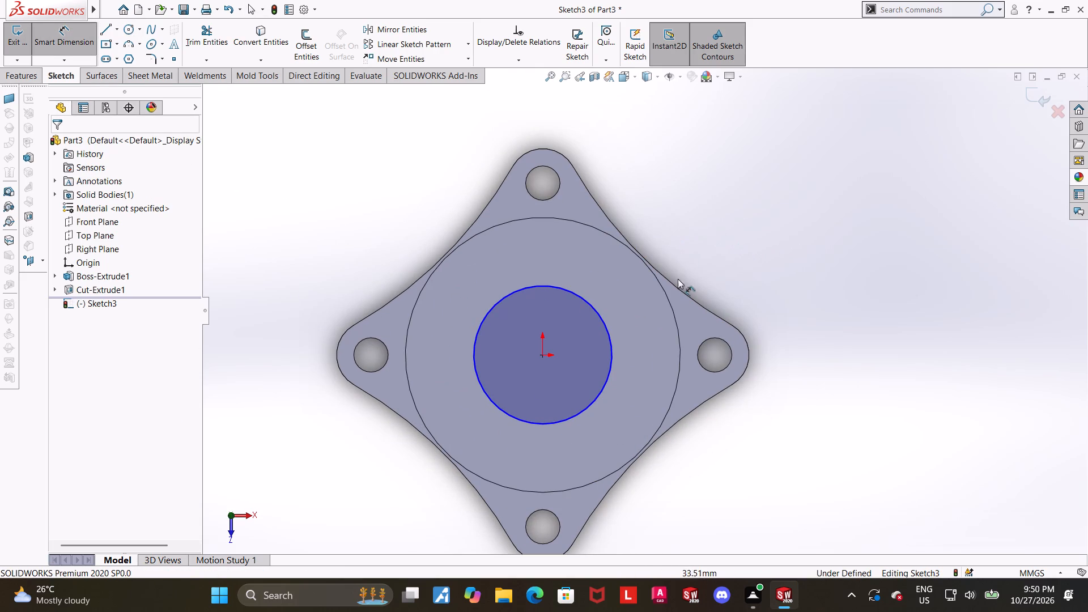
{"action": "left_click", "coordinate": [581, 295]}
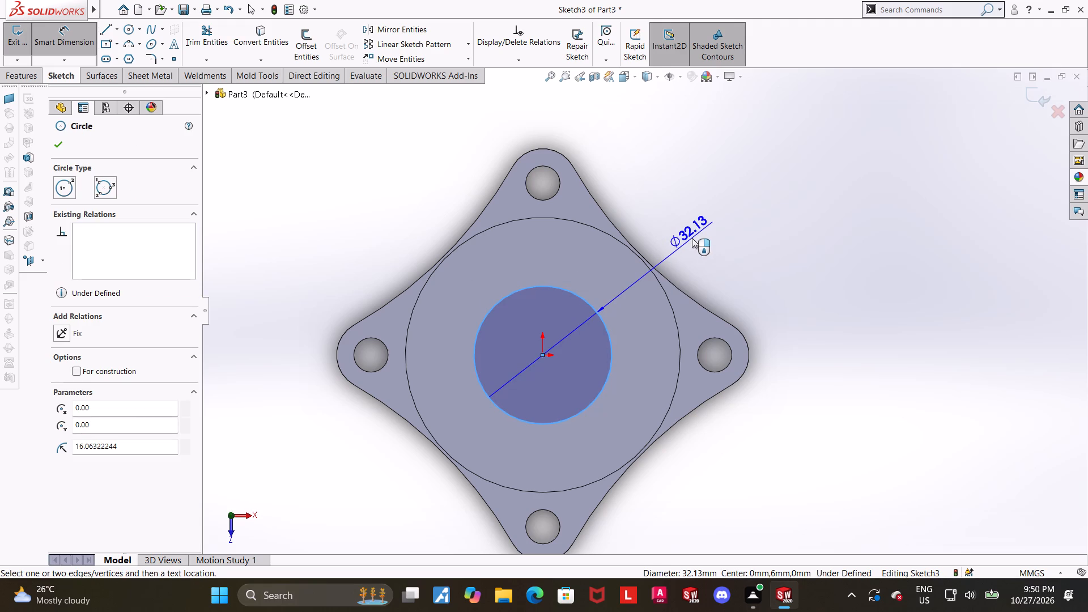
{"action": "left_click", "coordinate": [692, 238]}
{"action": "type", "text": "28"}
{"action": "key", "text": "Return"}
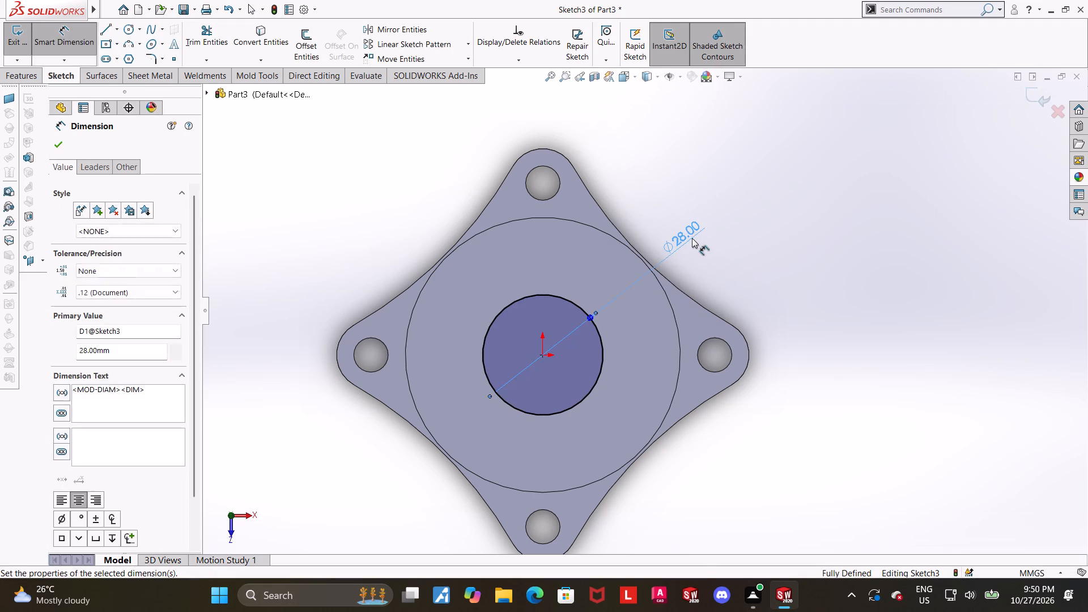
{"action": "key", "text": "Escape"}
{"action": "left_click", "coordinate": [767, 257]}
Exit the sketch and boss-extrude the 28 mm circle Up To Surface, ending at the plate's top face.
{"action": "scroll", "coordinate": [779, 295], "scroll_direction": "up", "scroll_amount": 2}
{"action": "scroll", "coordinate": [687, 323], "scroll_direction": "down", "scroll_amount": 1}
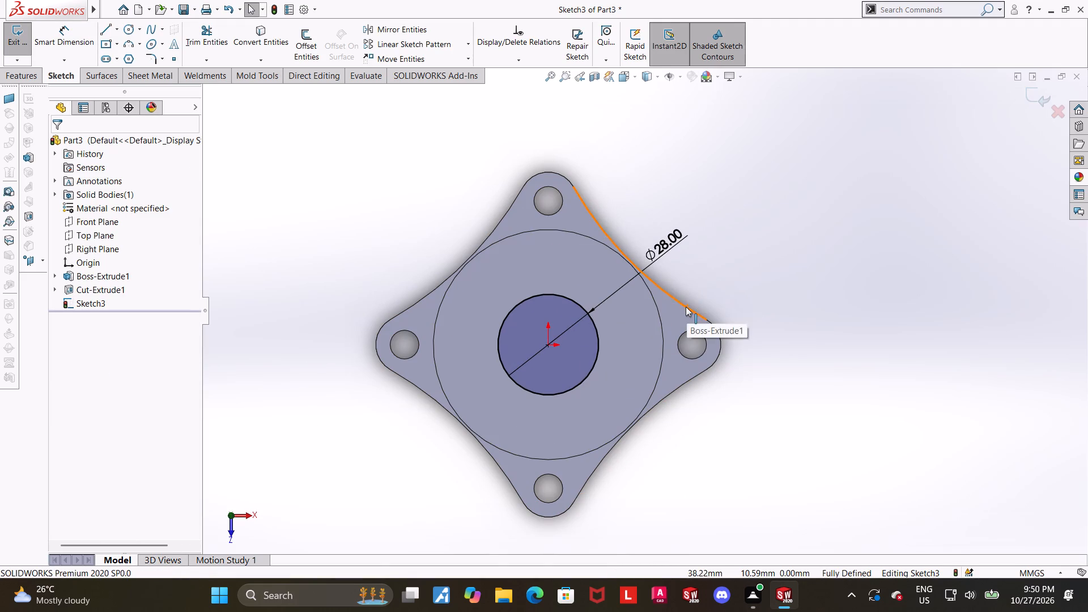
{"action": "middle_click_drag", "start_coordinate": [700, 321], "coordinate": [698, 250]}
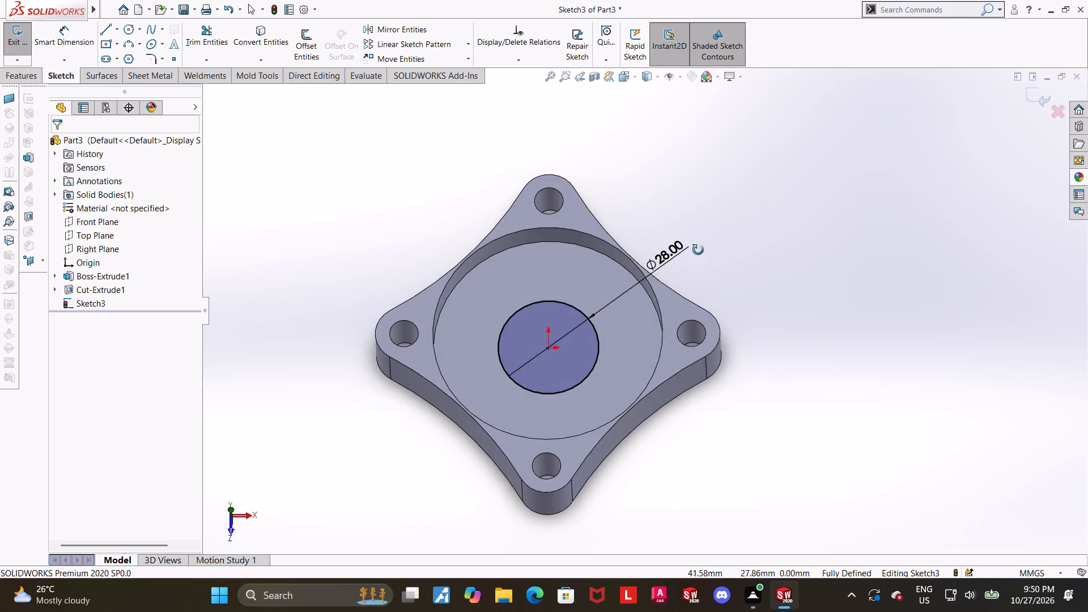
{"action": "middle_click_drag", "start_coordinate": [698, 250], "coordinate": [699, 209]}
{"action": "left_click", "coordinate": [1035, 95]}
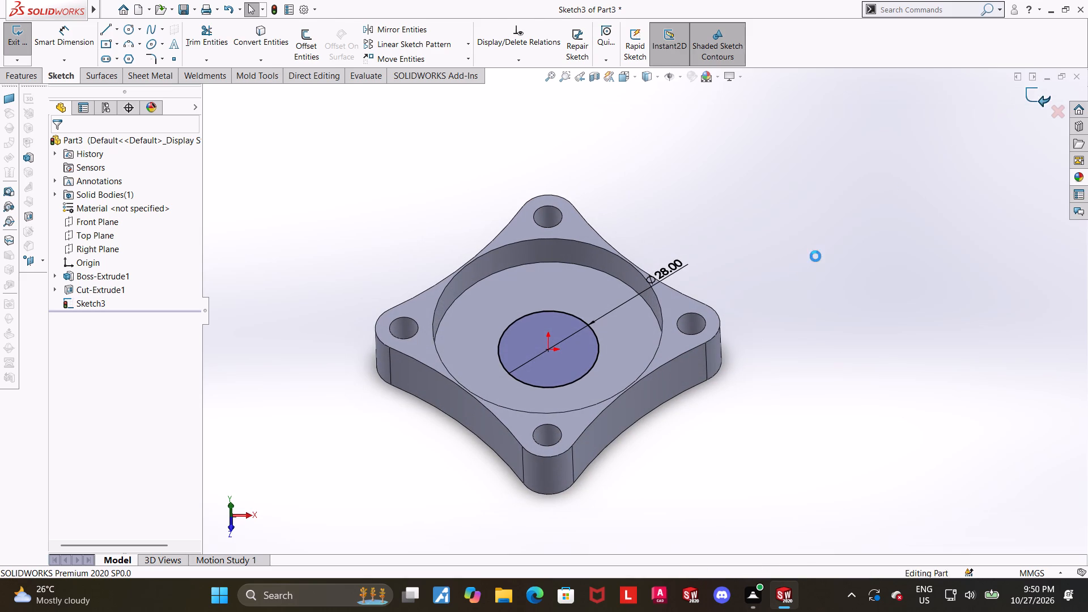
{"action": "scroll", "coordinate": [781, 301], "scroll_direction": "up", "scroll_amount": 1}
{"action": "middle_click_drag", "start_coordinate": [772, 316], "coordinate": [770, 281]}
{"action": "scroll", "coordinate": [655, 294], "scroll_direction": "down", "scroll_amount": 3}
{"action": "middle_click_drag", "start_coordinate": [640, 309], "coordinate": [638, 265]}
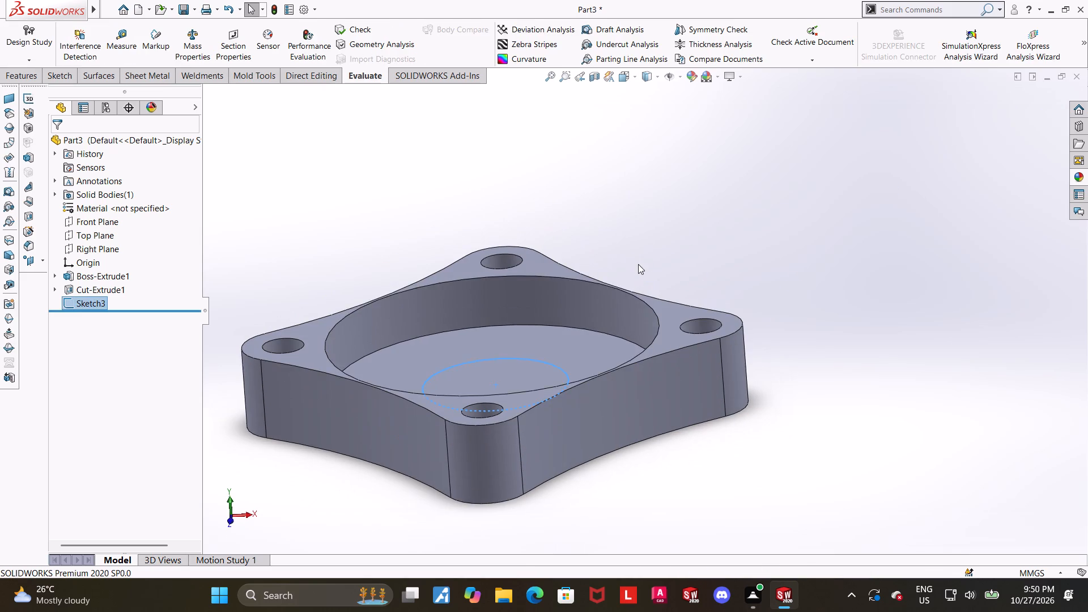
{"action": "scroll", "coordinate": [584, 282], "scroll_direction": "down", "scroll_amount": 1}
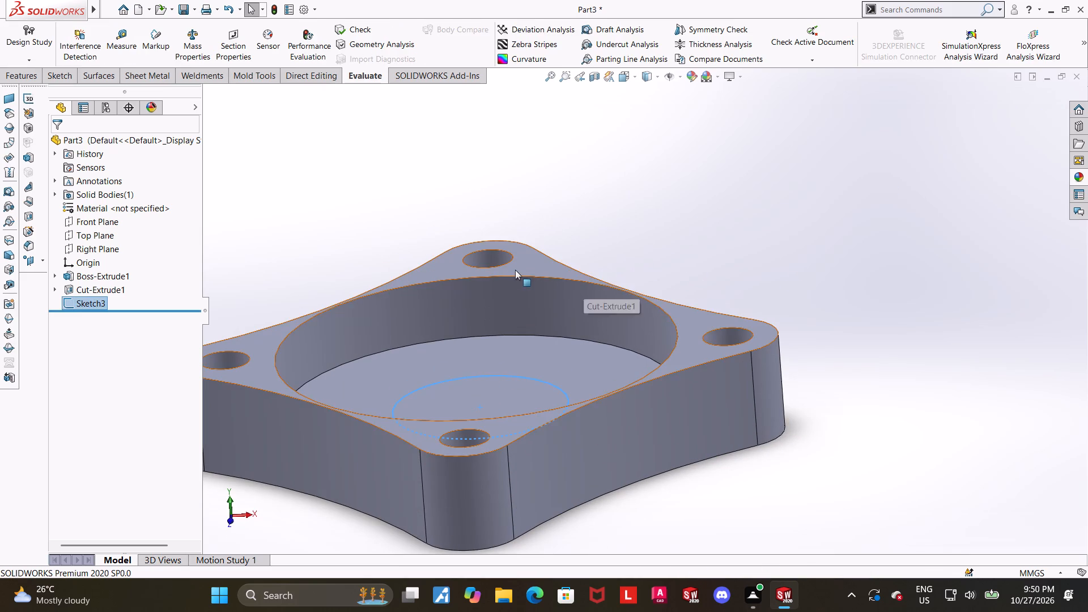
{"action": "scroll", "coordinate": [277, 185], "scroll_direction": "up", "scroll_amount": 2}
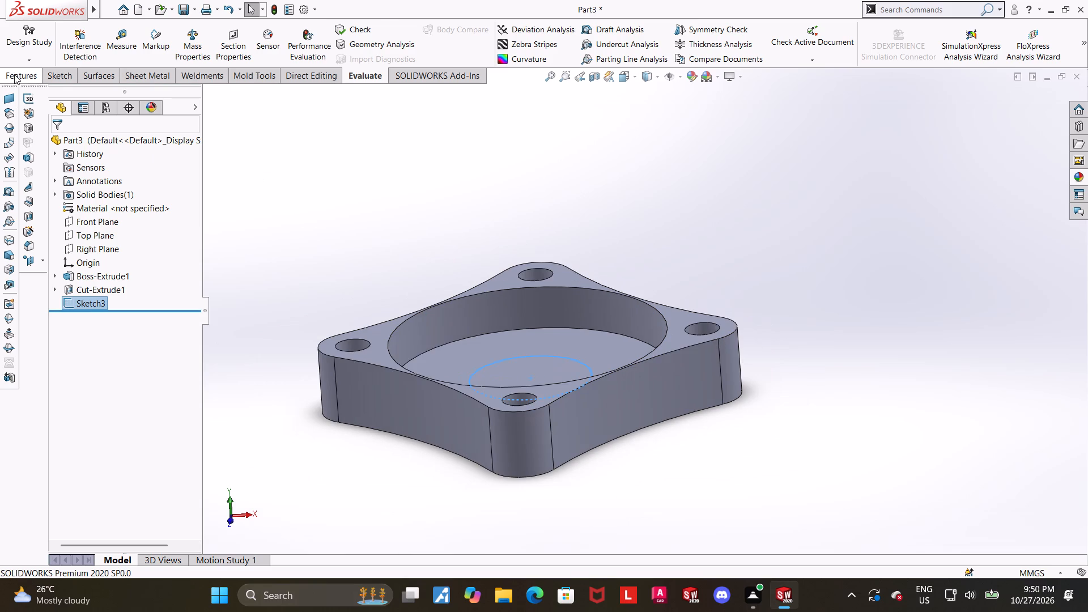
{"action": "left_click", "coordinate": [14, 74]}
{"action": "middle_click_drag", "start_coordinate": [426, 317], "coordinate": [441, 305]}
{"action": "scroll", "coordinate": [447, 328], "scroll_direction": "down", "scroll_amount": 2}
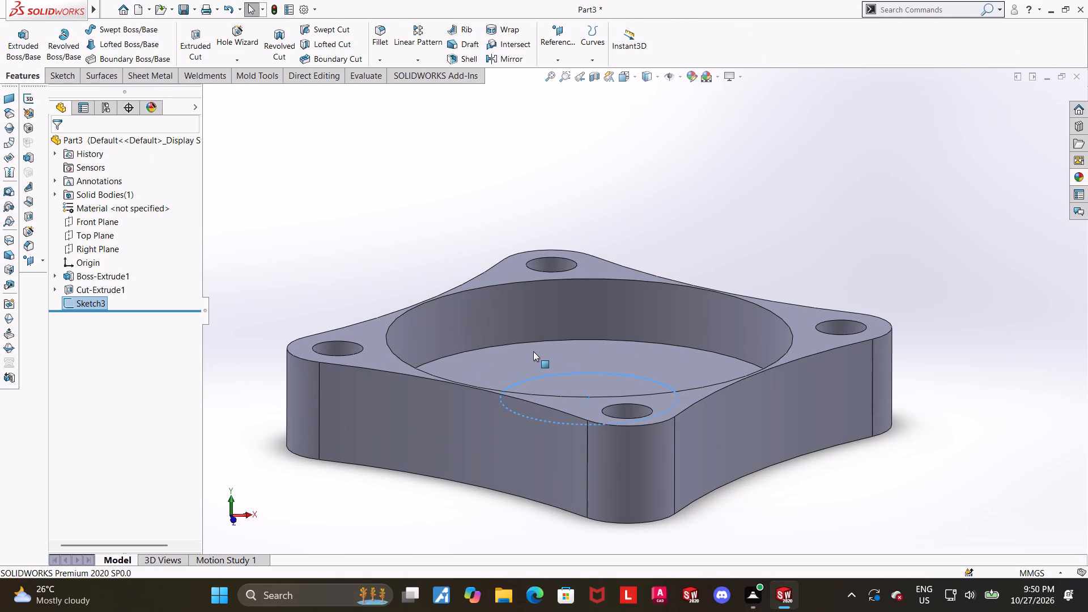
{"action": "left_click", "coordinate": [17, 44]}
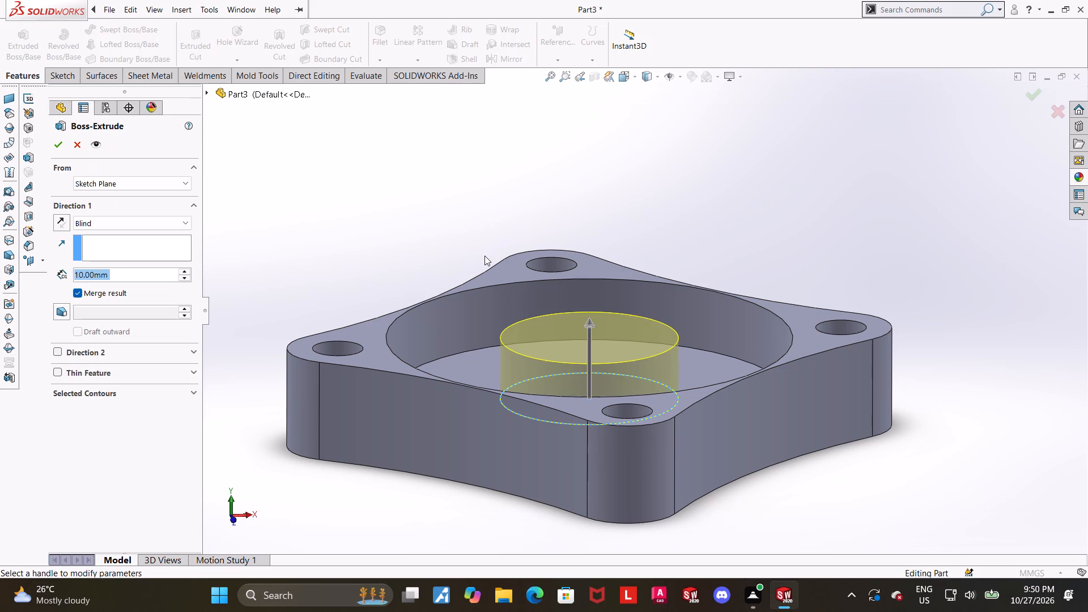
{"action": "left_click", "coordinate": [141, 227]}
{"action": "left_click", "coordinate": [110, 267]}
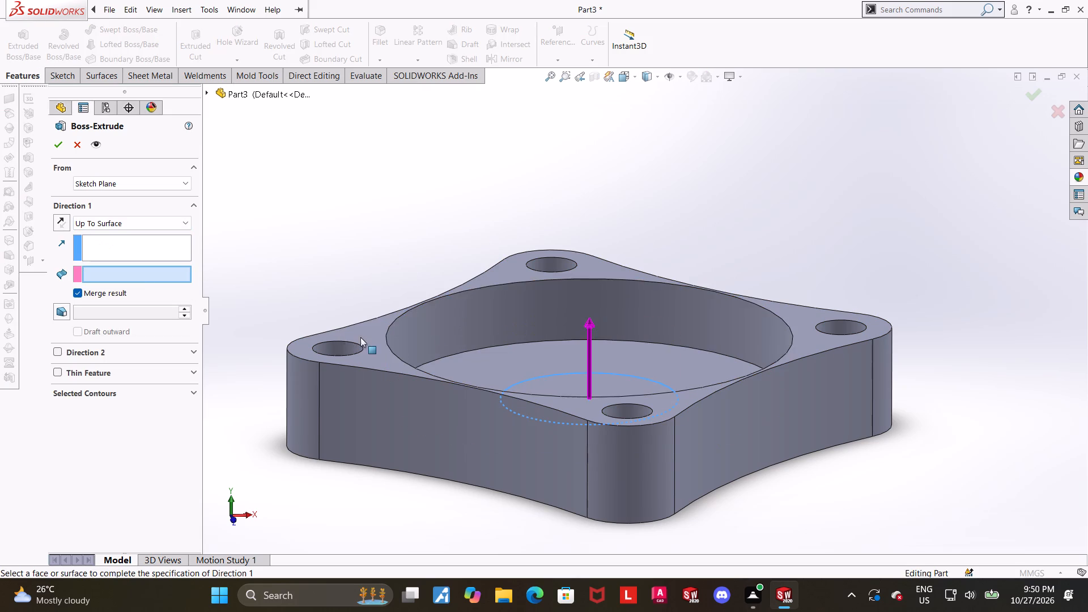
{"action": "left_click", "coordinate": [360, 337]}
{"action": "left_click", "coordinate": [59, 151]}
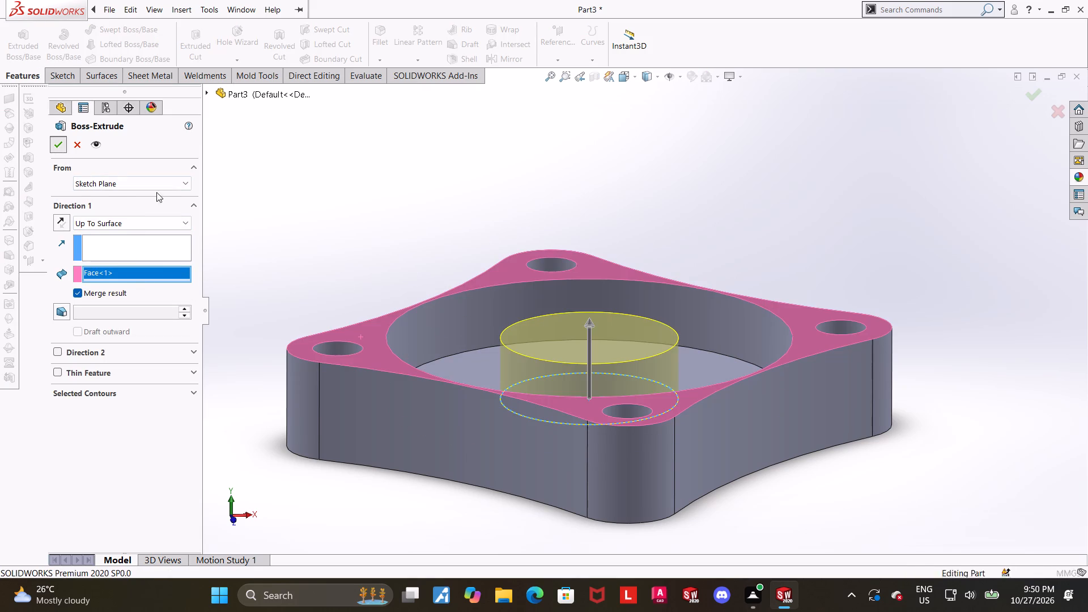
{"action": "left_click", "coordinate": [286, 196]}
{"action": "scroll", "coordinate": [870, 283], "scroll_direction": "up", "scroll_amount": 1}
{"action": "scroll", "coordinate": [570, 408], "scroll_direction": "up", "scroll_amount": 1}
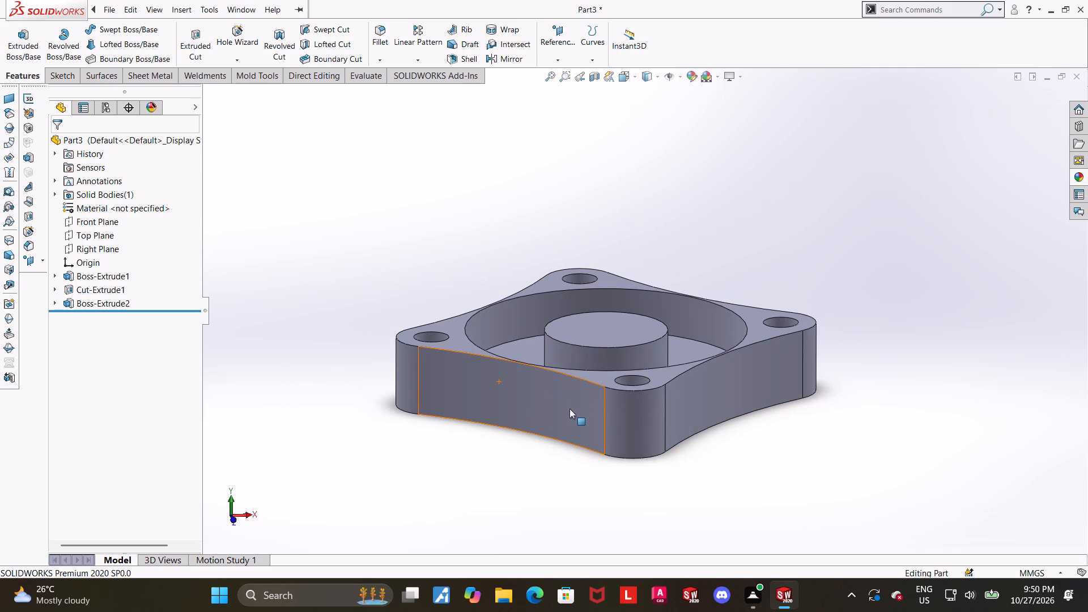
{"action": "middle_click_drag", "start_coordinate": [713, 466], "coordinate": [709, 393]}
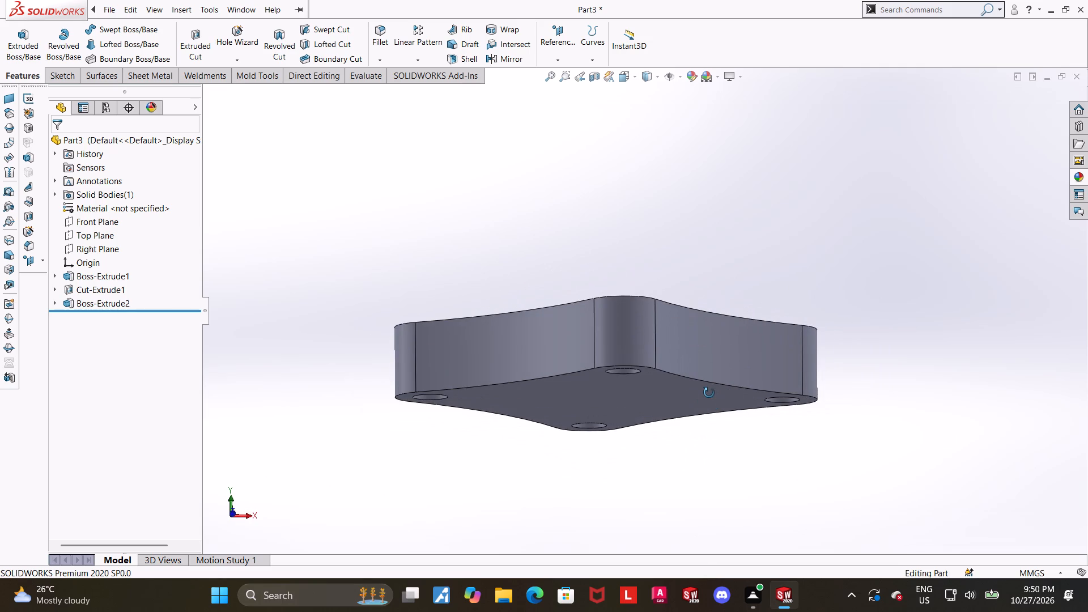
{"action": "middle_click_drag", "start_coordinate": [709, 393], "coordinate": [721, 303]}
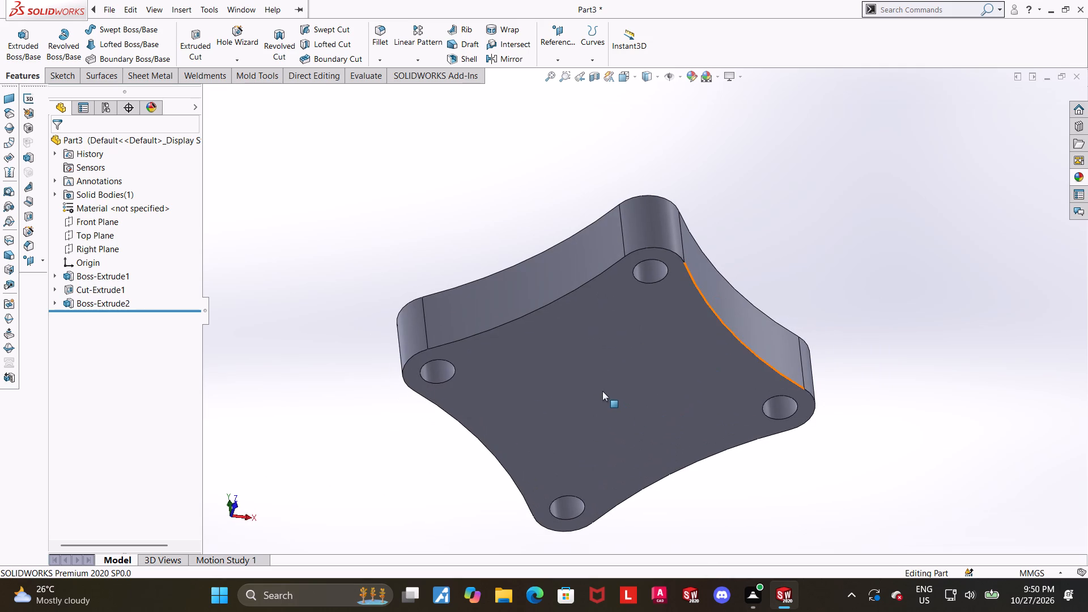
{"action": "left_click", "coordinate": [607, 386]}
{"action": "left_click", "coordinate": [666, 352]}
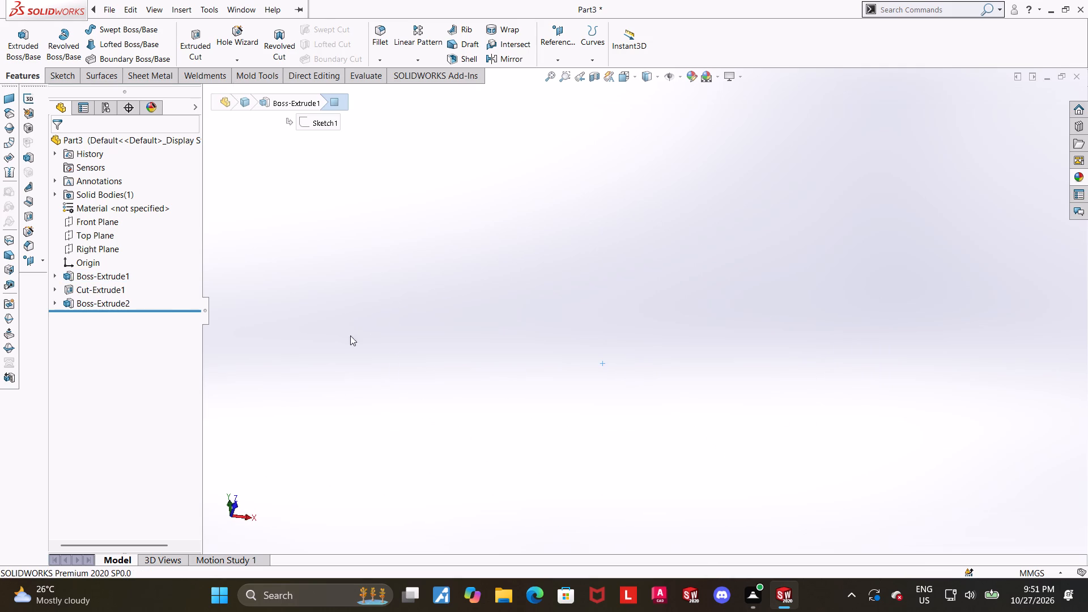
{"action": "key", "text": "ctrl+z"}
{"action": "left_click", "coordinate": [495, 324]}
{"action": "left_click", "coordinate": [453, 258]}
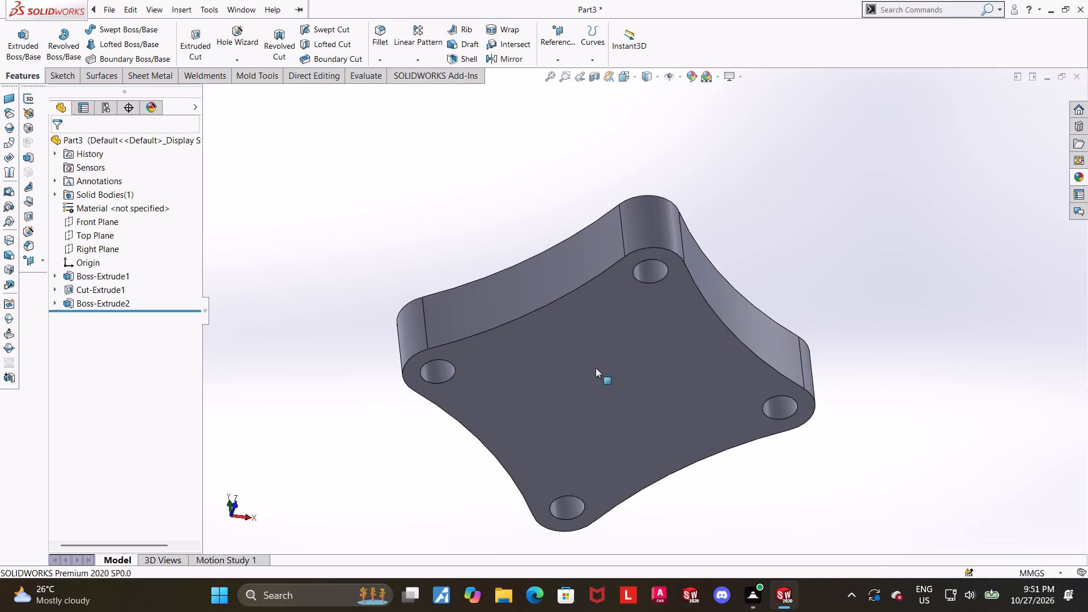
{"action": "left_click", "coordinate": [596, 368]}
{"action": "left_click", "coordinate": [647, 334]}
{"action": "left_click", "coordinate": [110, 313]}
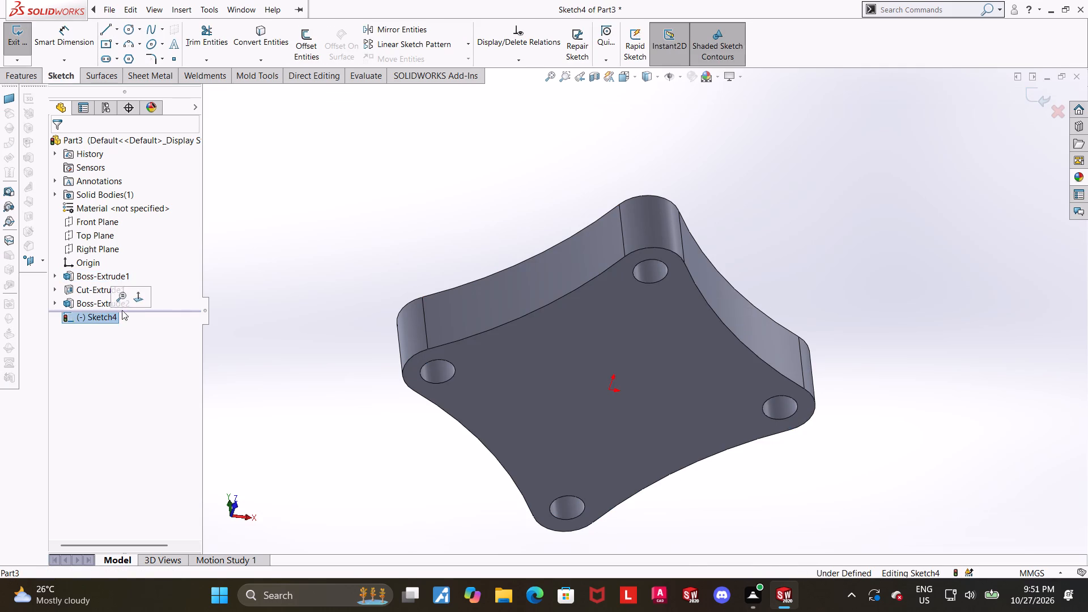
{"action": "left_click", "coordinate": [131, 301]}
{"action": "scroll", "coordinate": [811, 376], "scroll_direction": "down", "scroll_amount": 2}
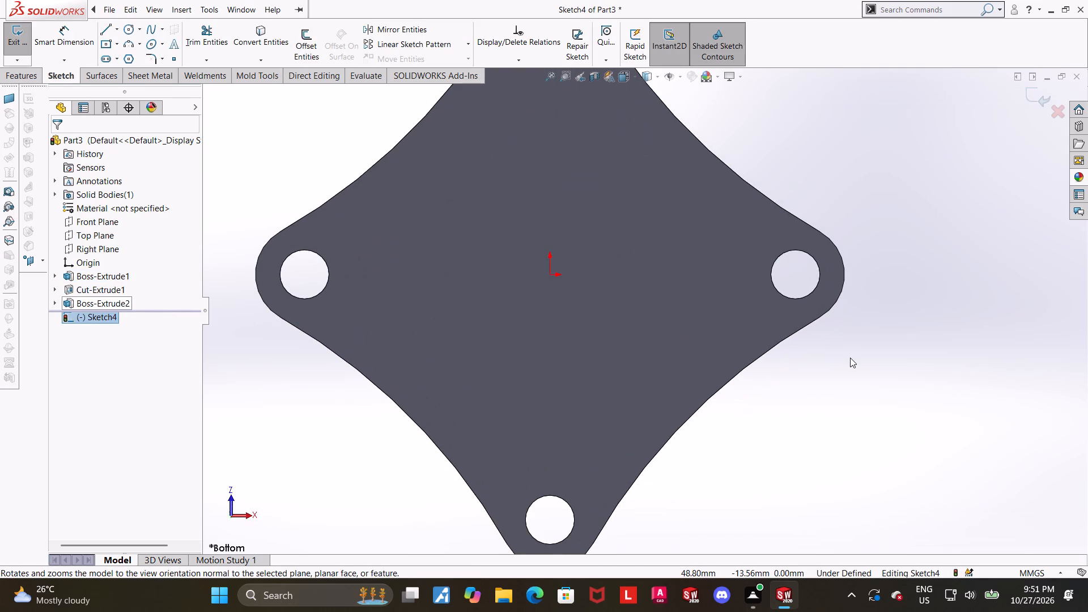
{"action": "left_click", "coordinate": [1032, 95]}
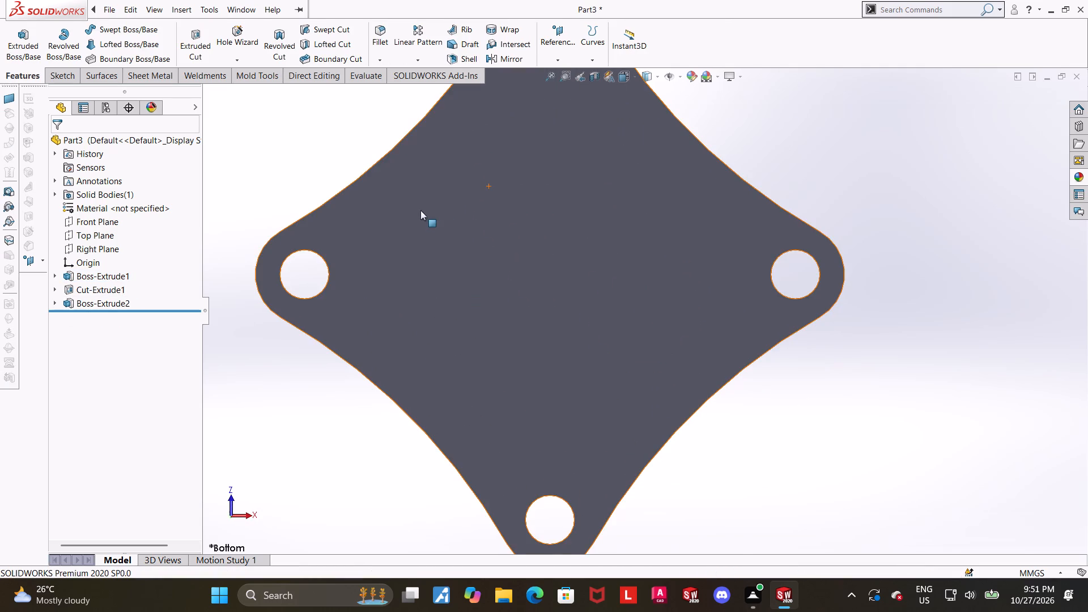
Edit the central boss extrusion and enable a Blind second direction towards the plate's underside.
{"action": "middle_click_drag", "start_coordinate": [464, 222], "coordinate": [477, 459]}
{"action": "scroll", "coordinate": [568, 298], "scroll_direction": "up", "scroll_amount": 4}
{"action": "middle_click_drag", "start_coordinate": [631, 190], "coordinate": [613, 279]}
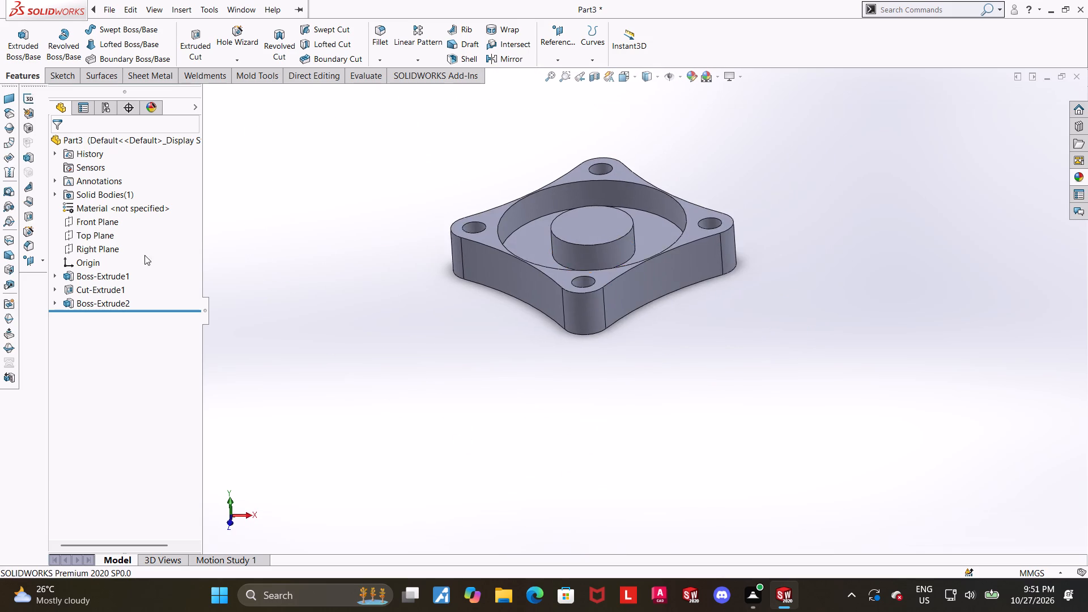
{"action": "left_click", "coordinate": [66, 300]}
{"action": "left_click", "coordinate": [70, 270]}
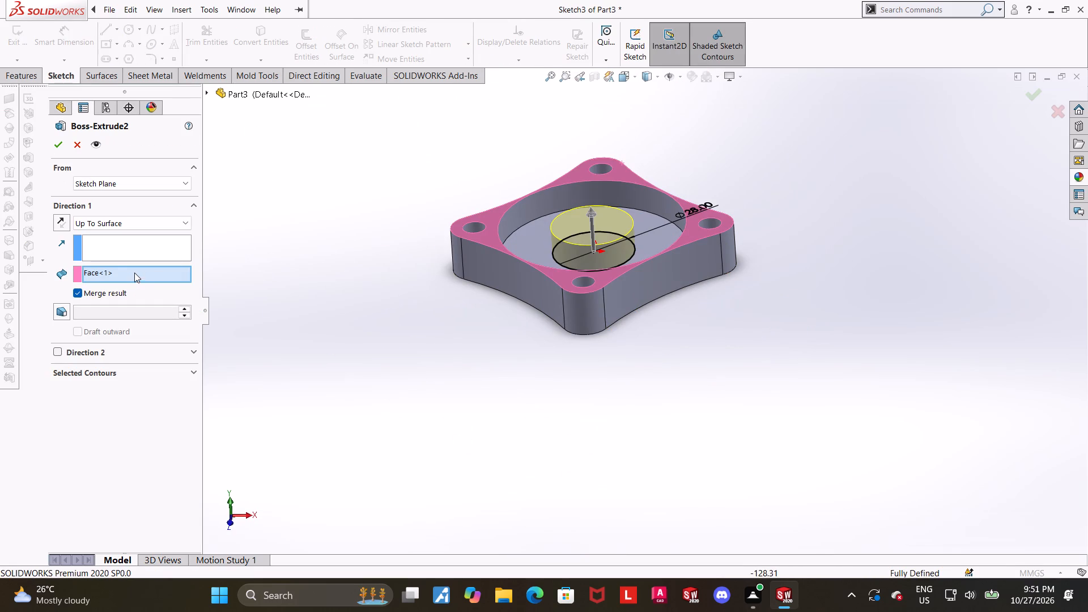
{"action": "scroll", "coordinate": [698, 227], "scroll_direction": "down", "scroll_amount": 2}
{"action": "middle_click_drag", "start_coordinate": [662, 277], "coordinate": [667, 199]}
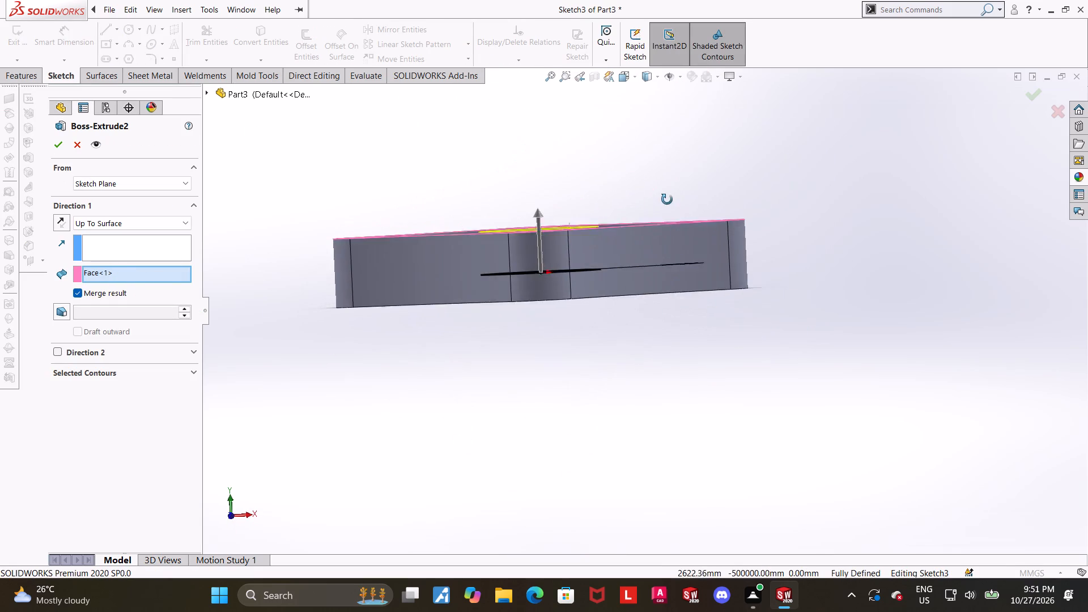
{"action": "middle_click_drag", "start_coordinate": [667, 199], "coordinate": [665, 185]}
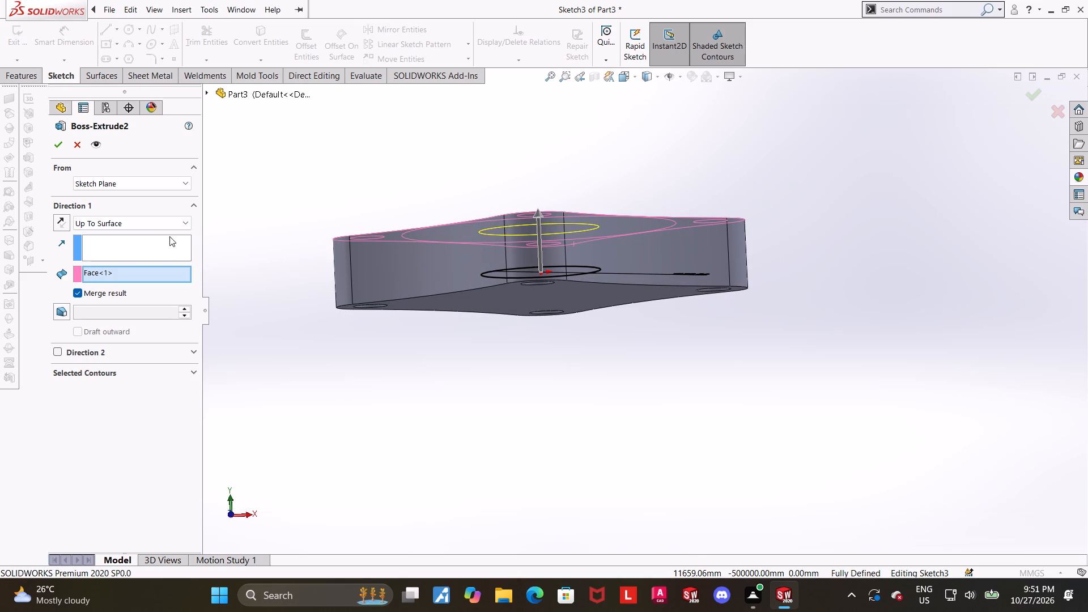
{"action": "left_click", "coordinate": [90, 347]}
{"action": "left_click", "coordinate": [100, 355]}
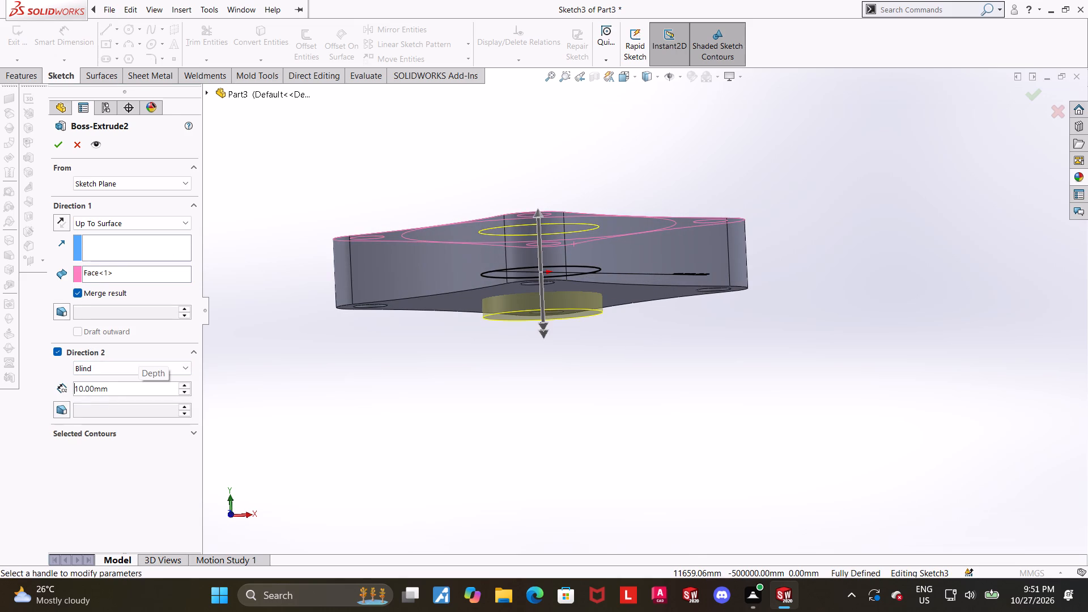
Set the central boss extrusion's second-direction blind depth to 6 mm.
{"action": "left_click_drag", "start_coordinate": [132, 388], "coordinate": [126, 390]}
{"action": "middle_click_drag", "start_coordinate": [547, 399], "coordinate": [536, 447]}
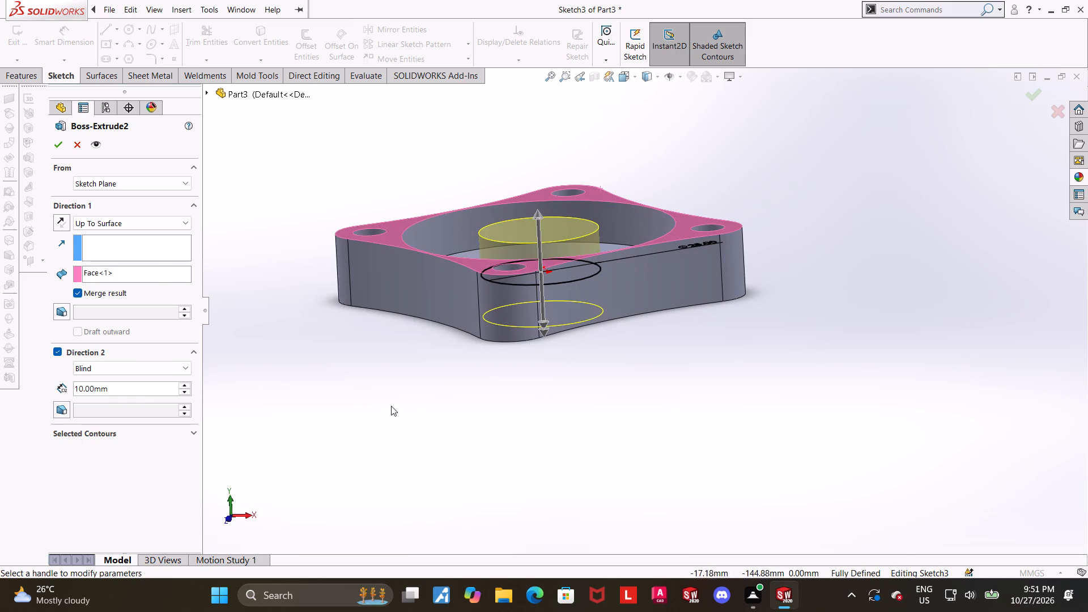
{"action": "scroll", "coordinate": [580, 359], "scroll_direction": "up", "scroll_amount": 1}
{"action": "middle_click_drag", "start_coordinate": [581, 364], "coordinate": [586, 387]}
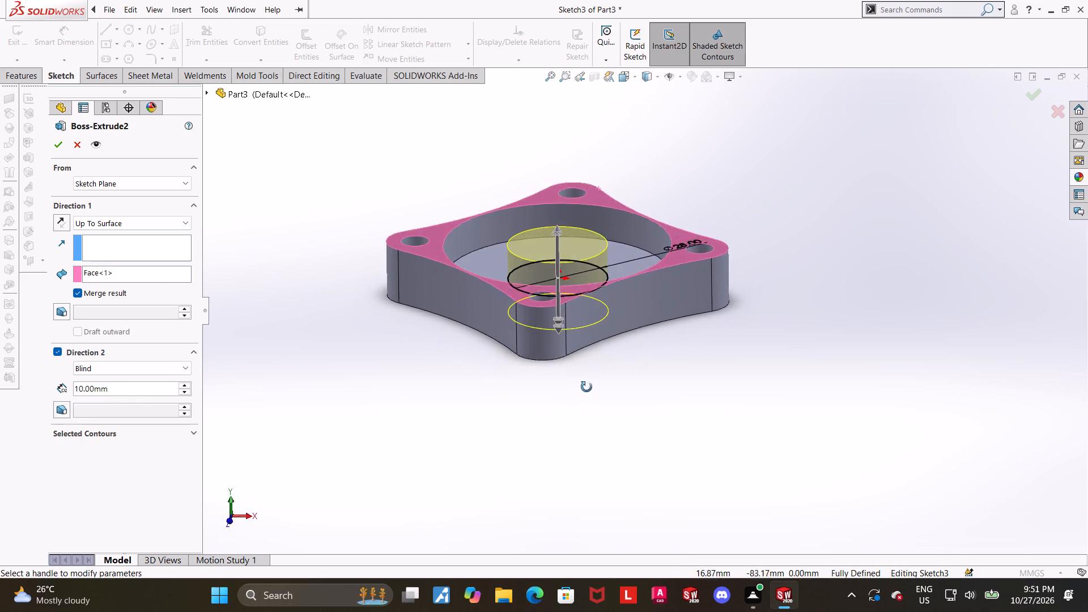
{"action": "middle_click_drag", "start_coordinate": [586, 387], "coordinate": [591, 351]}
{"action": "scroll", "coordinate": [577, 315], "scroll_direction": "down", "scroll_amount": 3}
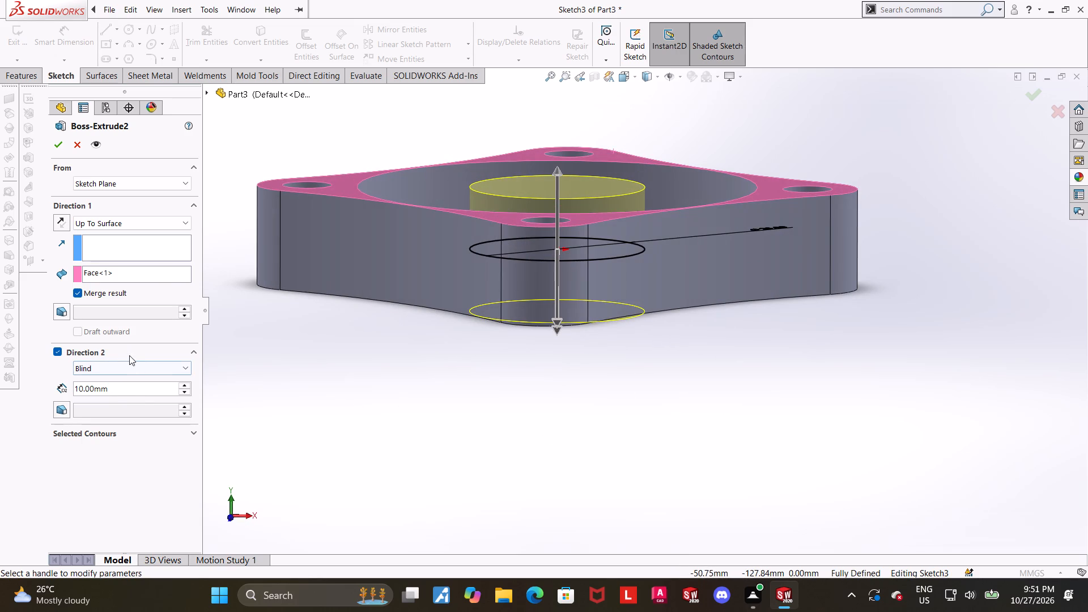
{"action": "left_click", "coordinate": [130, 389]}
{"action": "left_click_drag", "start_coordinate": [137, 385], "coordinate": [65, 388]}
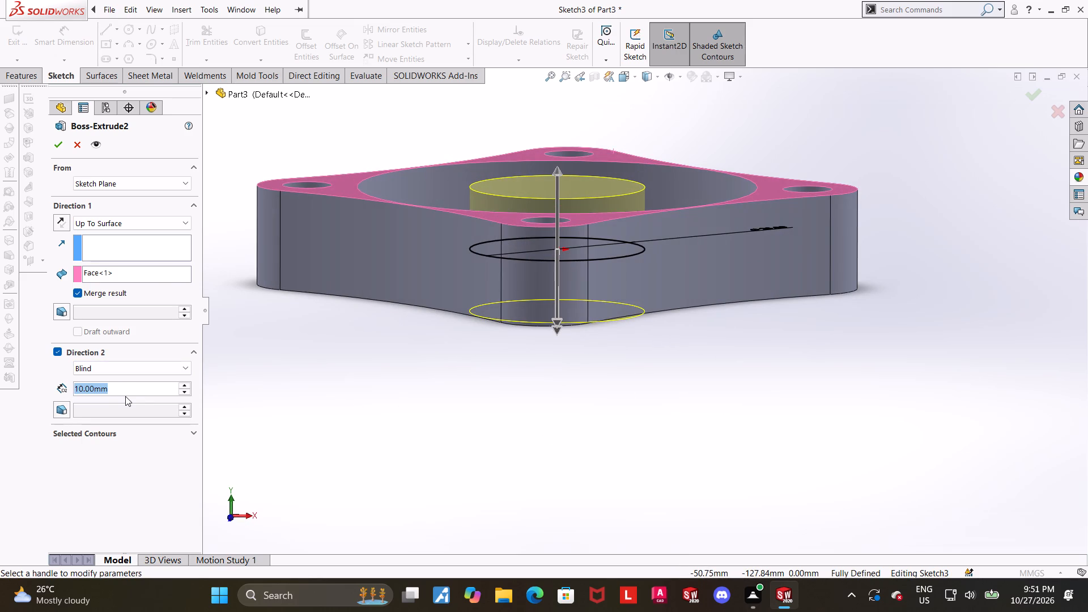
{"action": "key", "text": "BackSpace"}
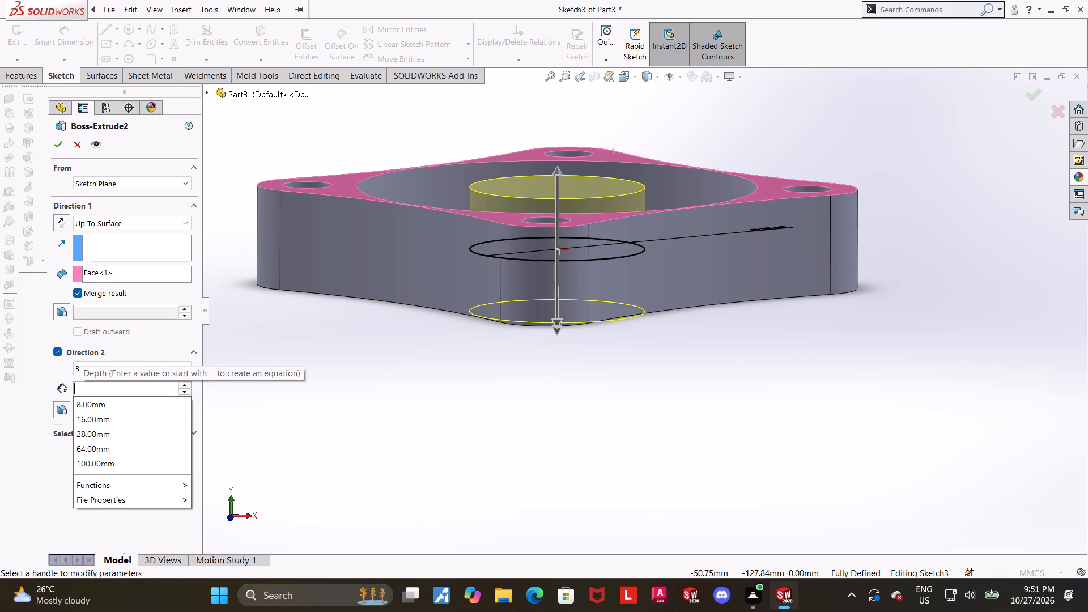
{"action": "key", "text": "6"}
{"action": "key", "text": "Return"}
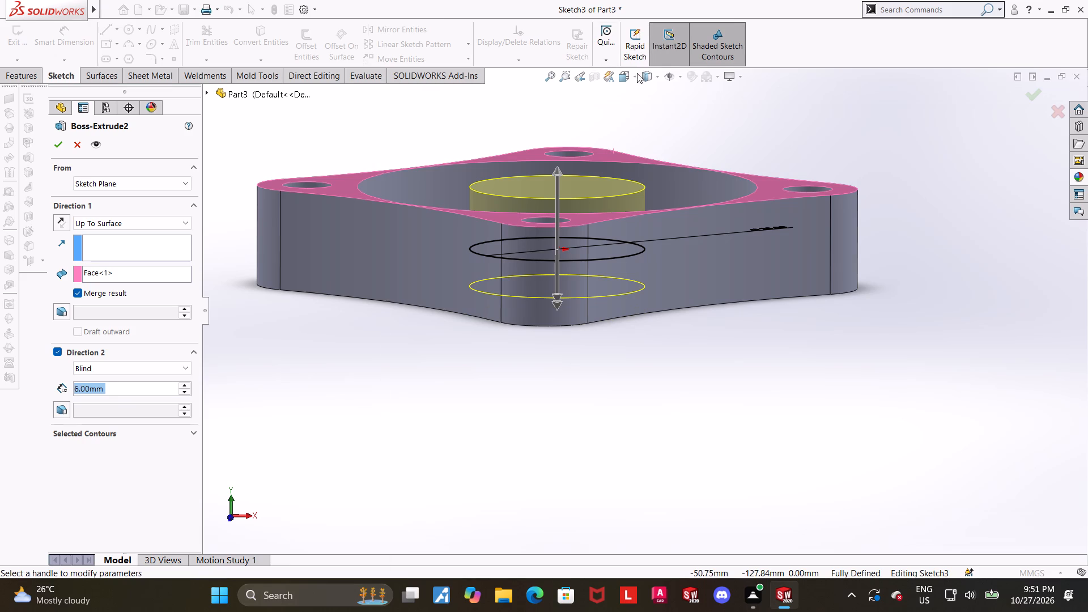
Examine the boss preview from the front and from below, comparing its lower end with the plate's underside.
{"action": "left_click", "coordinate": [624, 75]}
{"action": "left_click", "coordinate": [536, 341]}
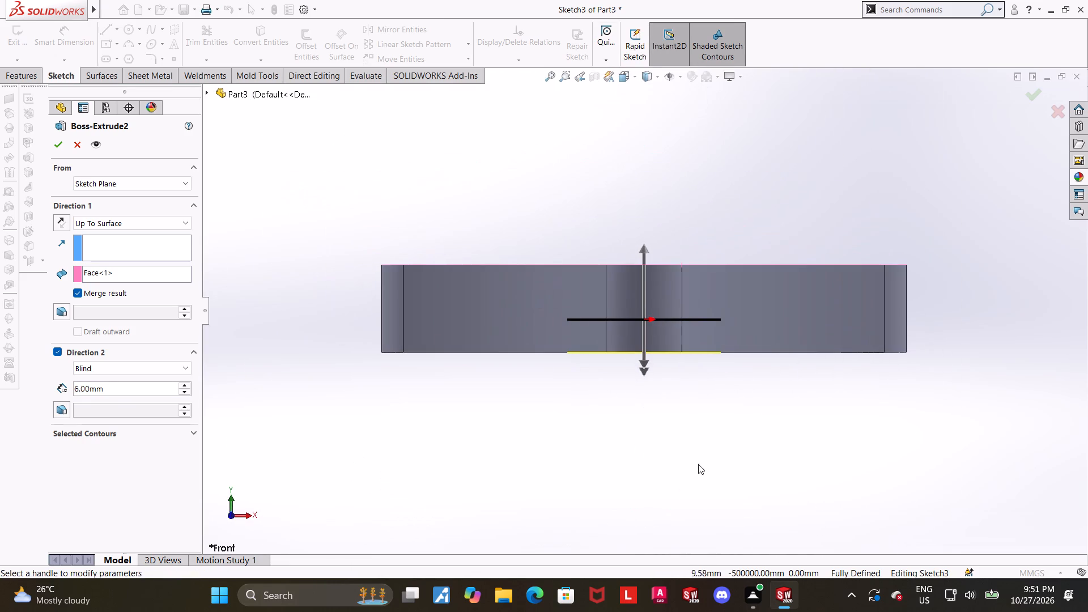
{"action": "scroll", "coordinate": [811, 329], "scroll_direction": "down", "scroll_amount": 1}
{"action": "middle_click_drag", "start_coordinate": [681, 428], "coordinate": [679, 364]}
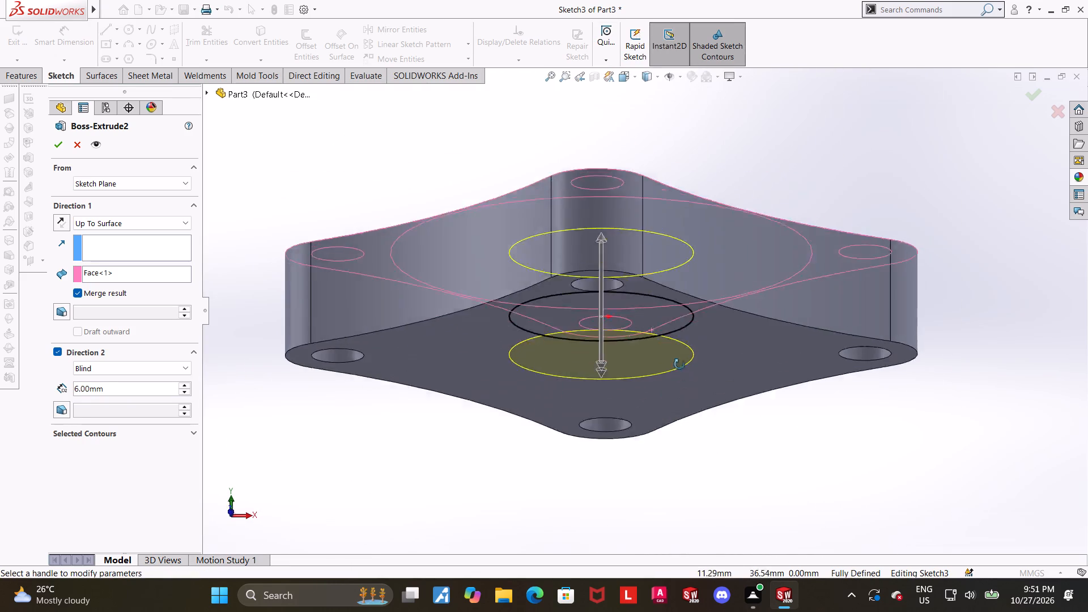
{"action": "middle_click_drag", "start_coordinate": [679, 364], "coordinate": [667, 422]}
{"action": "left_click", "coordinate": [768, 434]}
{"action": "middle_click_drag", "start_coordinate": [742, 416], "coordinate": [821, 244]}
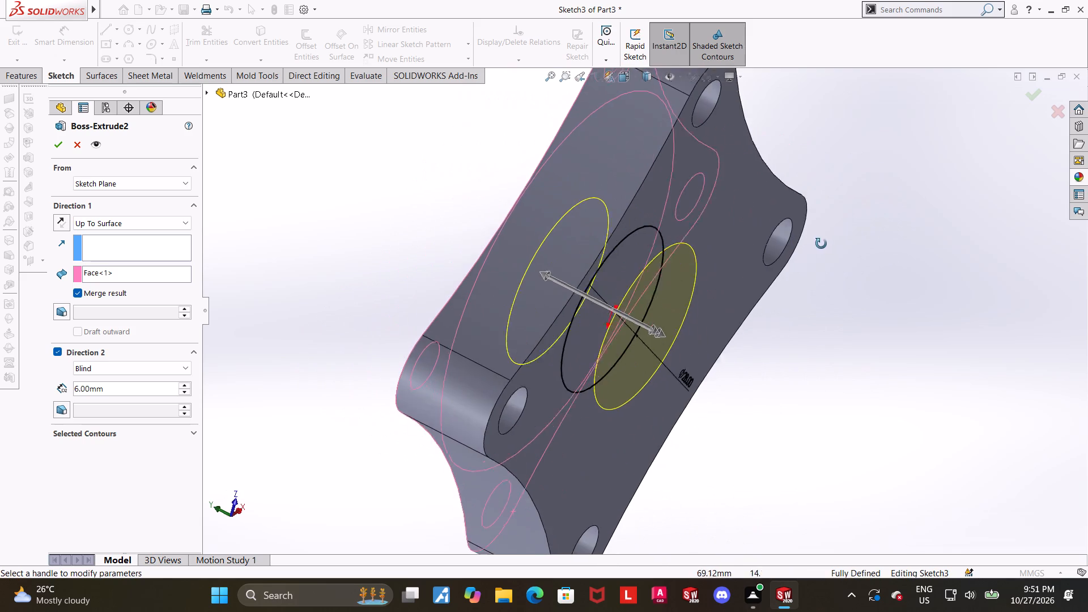
{"action": "middle_click_drag", "start_coordinate": [821, 244], "coordinate": [822, 245]}
{"action": "left_click", "coordinate": [873, 372]}
{"action": "scroll", "coordinate": [714, 337], "scroll_direction": "down", "scroll_amount": 4}
{"action": "middle_click_drag", "start_coordinate": [701, 308], "coordinate": [654, 238]}
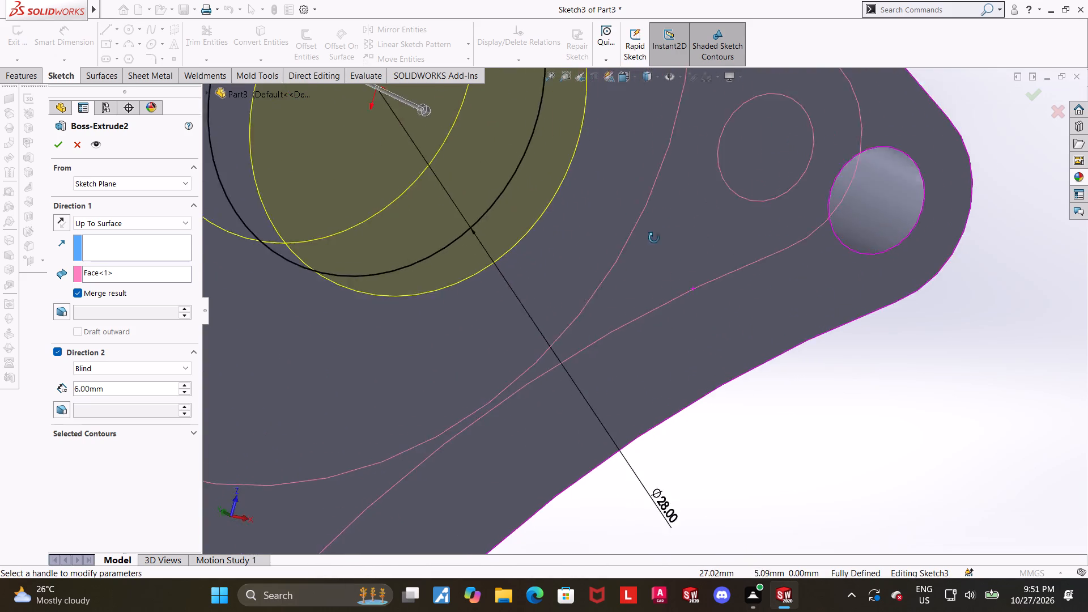
{"action": "middle_click_drag", "start_coordinate": [654, 238], "coordinate": [585, 449]}
{"action": "scroll", "coordinate": [585, 448], "scroll_direction": "up", "scroll_amount": 4}
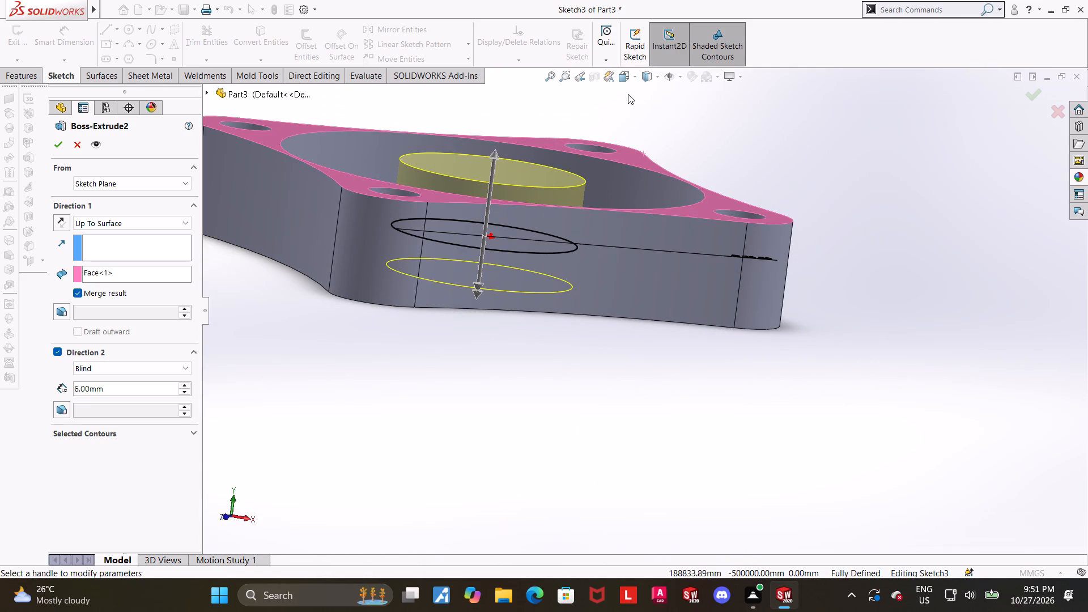
{"action": "left_click", "coordinate": [627, 77]}
{"action": "left_click", "coordinate": [472, 328]}
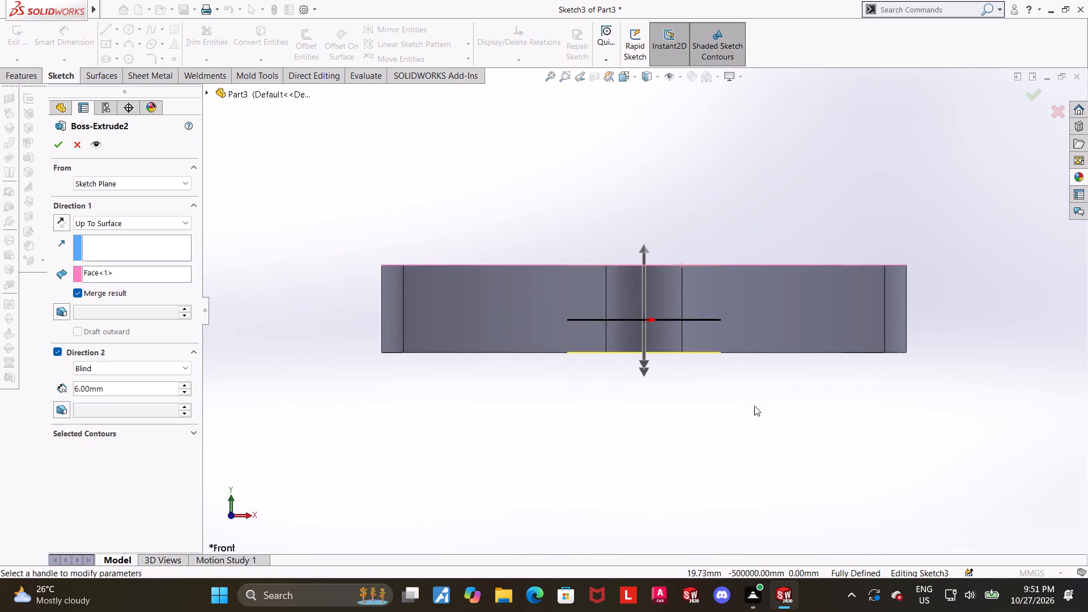
Add 34 mm to the boss's second-direction depth, making it 40 mm, and accept the extrusion.
{"action": "double_click", "coordinate": [165, 390]}
{"action": "key", "text": "shift+plus"}
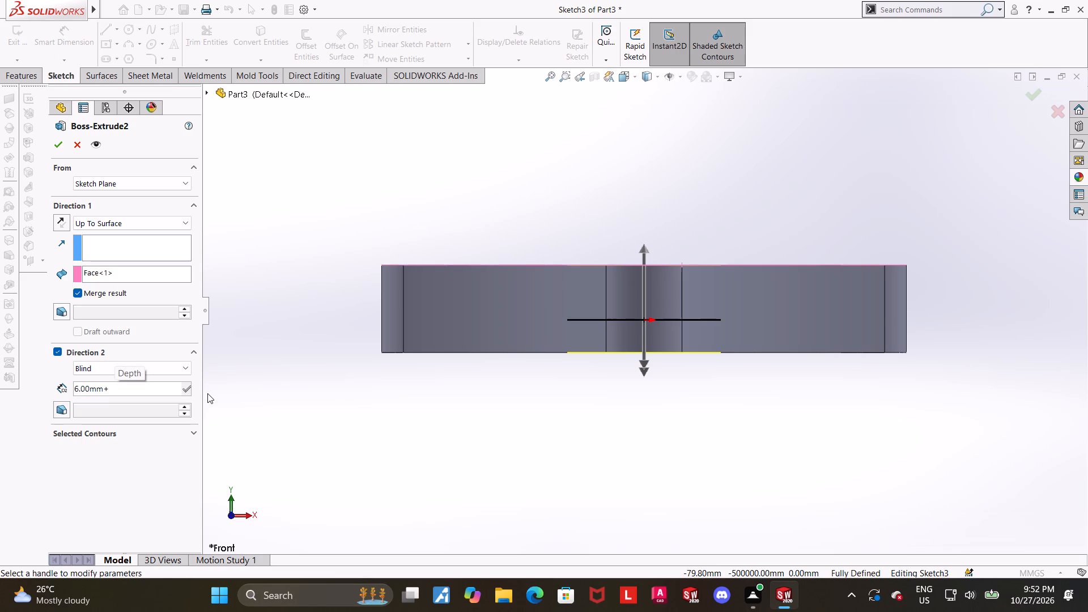
{"action": "type", "text": "34"}
{"action": "key", "text": "Return"}
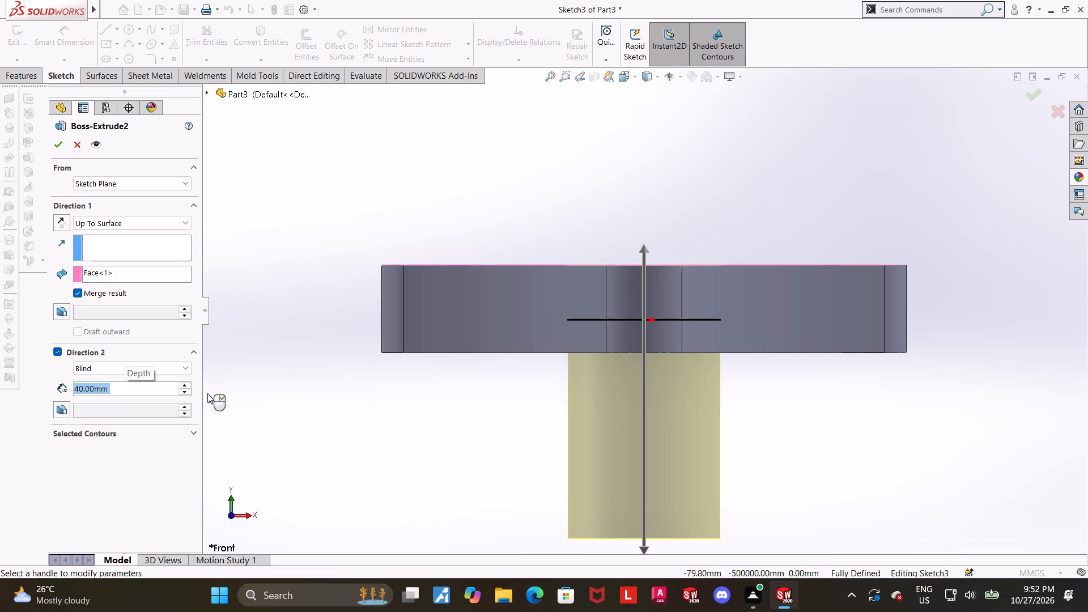
{"action": "left_click", "coordinate": [54, 151]}
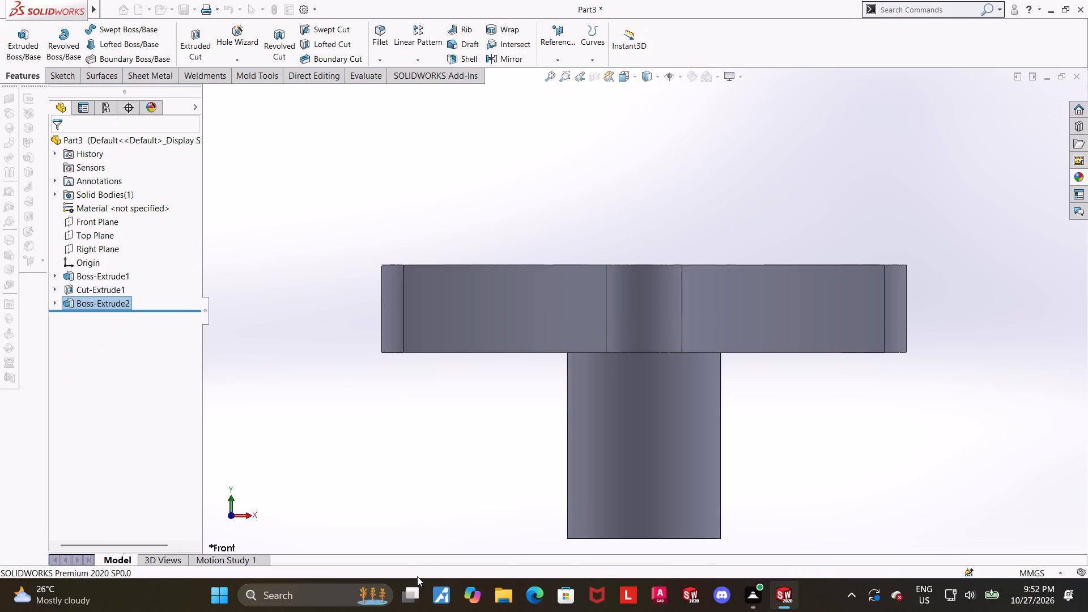
{"action": "left_click", "coordinate": [417, 576]}
Measure the distance between the boss's bottom end face and the plate's underside.
{"action": "scroll", "coordinate": [458, 522], "scroll_direction": "up", "scroll_amount": 5}
{"action": "middle_click_drag", "start_coordinate": [713, 453], "coordinate": [709, 360]}
{"action": "scroll", "coordinate": [713, 353], "scroll_direction": "down", "scroll_amount": 3}
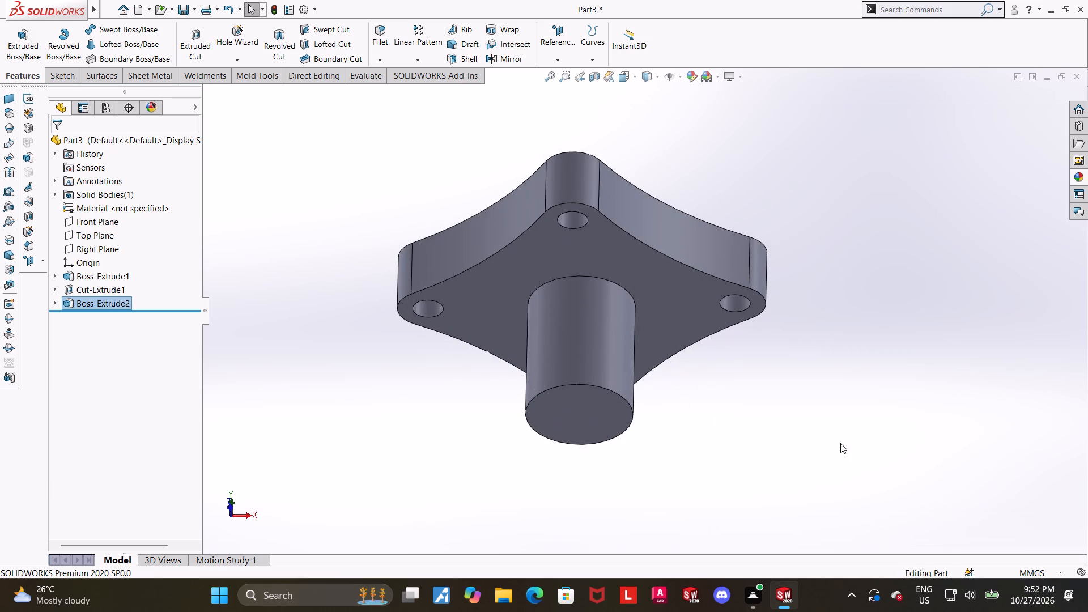
{"action": "left_click", "coordinate": [358, 80]}
{"action": "left_click", "coordinate": [122, 31]}
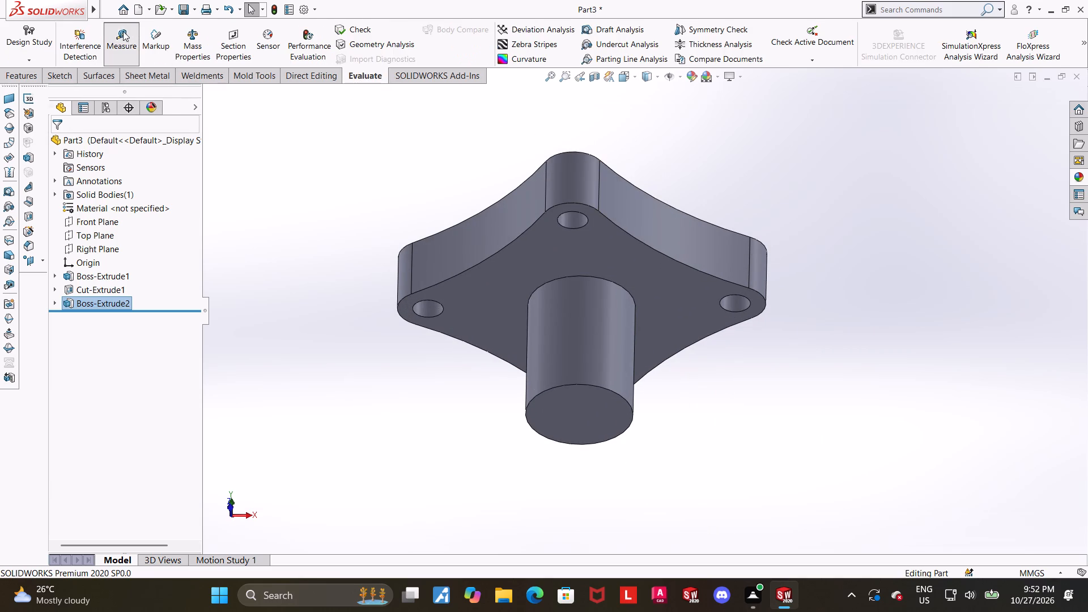
{"action": "left_click", "coordinate": [562, 395]}
{"action": "left_click", "coordinate": [515, 272]}
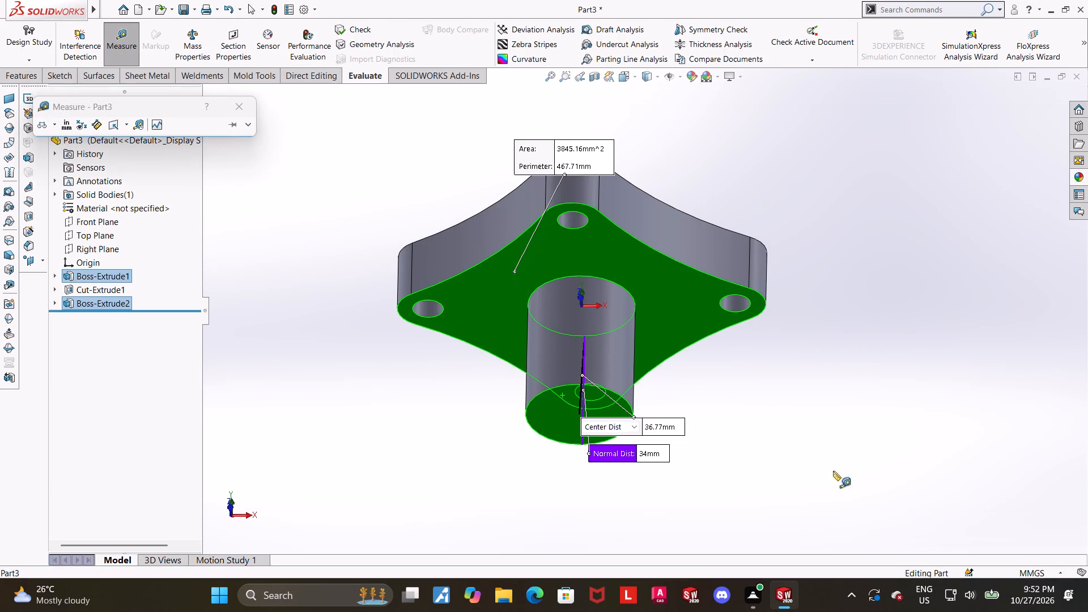
{"action": "scroll", "coordinate": [705, 437], "scroll_direction": "down", "scroll_amount": 1}
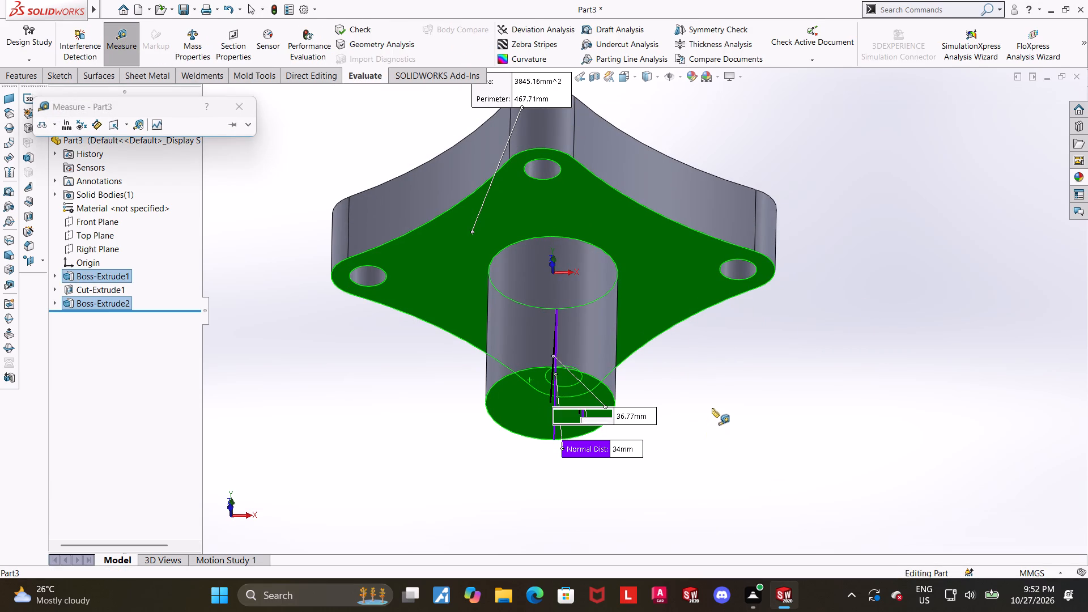
{"action": "scroll", "coordinate": [712, 408], "scroll_direction": "up", "scroll_amount": 2}
{"action": "scroll", "coordinate": [617, 371], "scroll_direction": "down", "scroll_amount": 1}
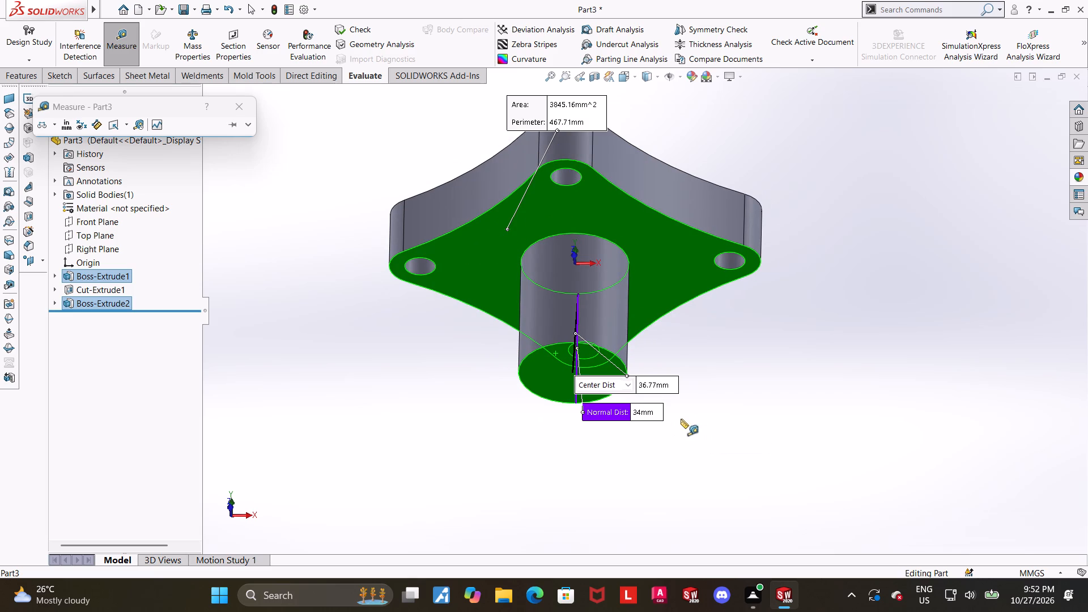
{"action": "scroll", "coordinate": [835, 395], "scroll_direction": "up", "scroll_amount": 1}
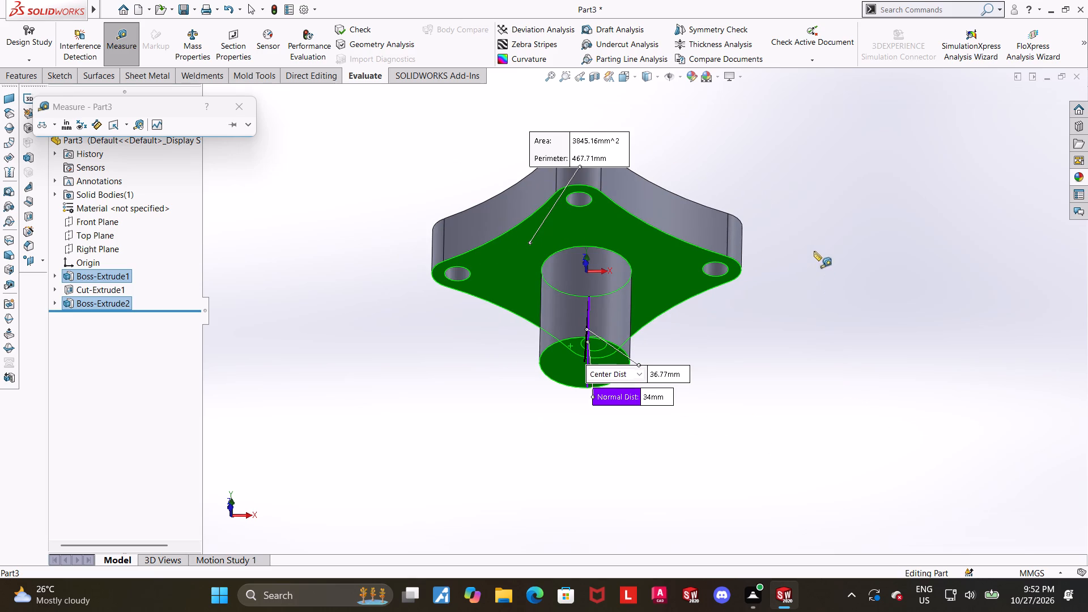
{"action": "scroll", "coordinate": [767, 155], "scroll_direction": "down", "scroll_amount": 2}
{"action": "key", "text": "Escape"}
Cut the front view of the part with a section view through the Front Plane at 0 mm offset.
{"action": "middle_click_drag", "start_coordinate": [813, 208], "coordinate": [811, 392]}
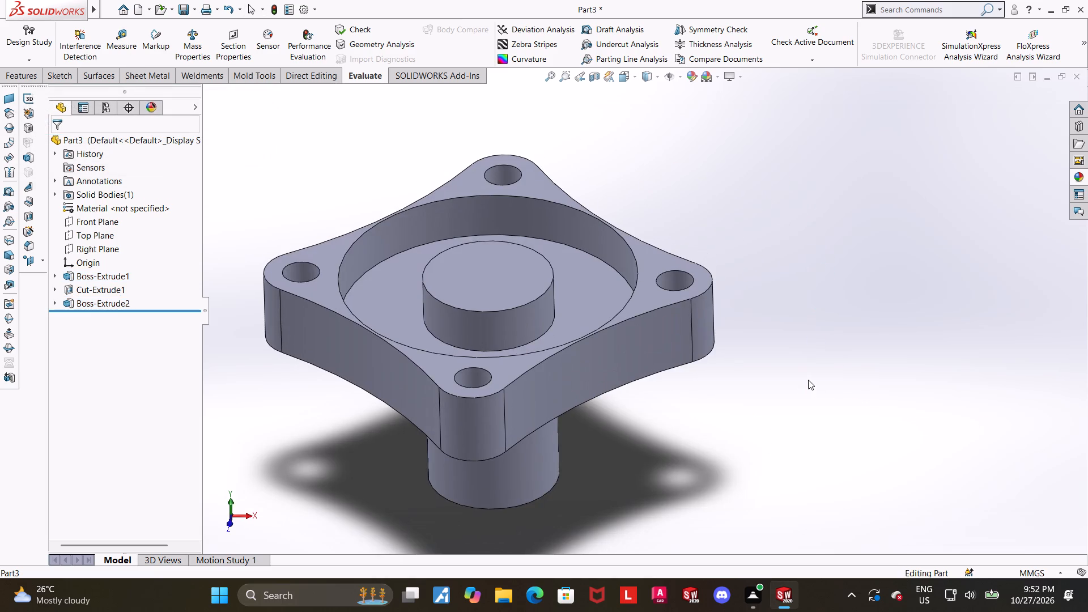
{"action": "scroll", "coordinate": [817, 384], "scroll_direction": "up", "scroll_amount": 2}
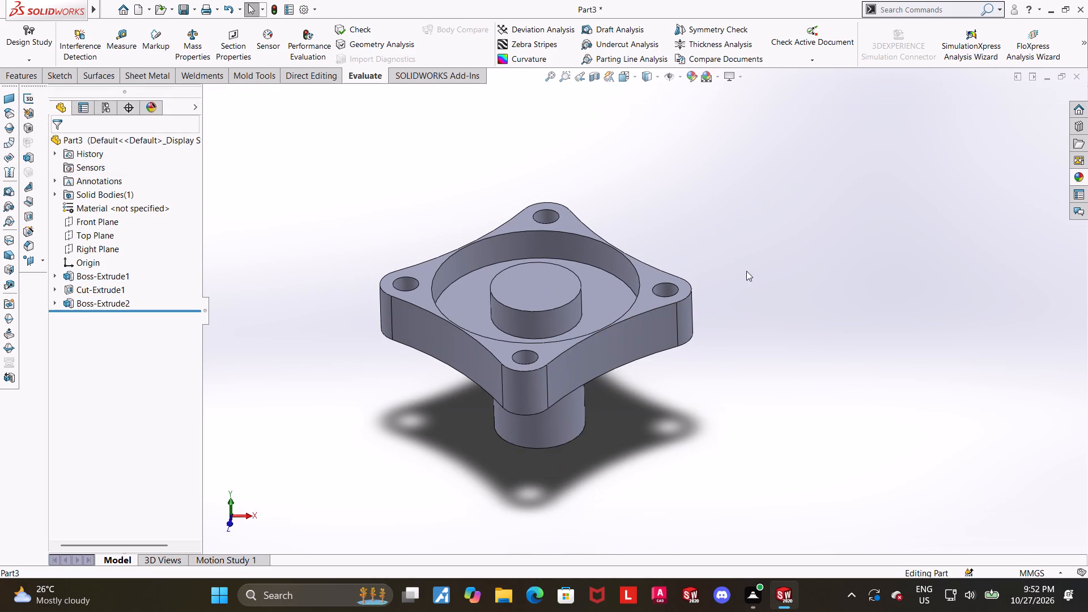
{"action": "left_click", "coordinate": [623, 77]}
{"action": "left_click", "coordinate": [512, 399]}
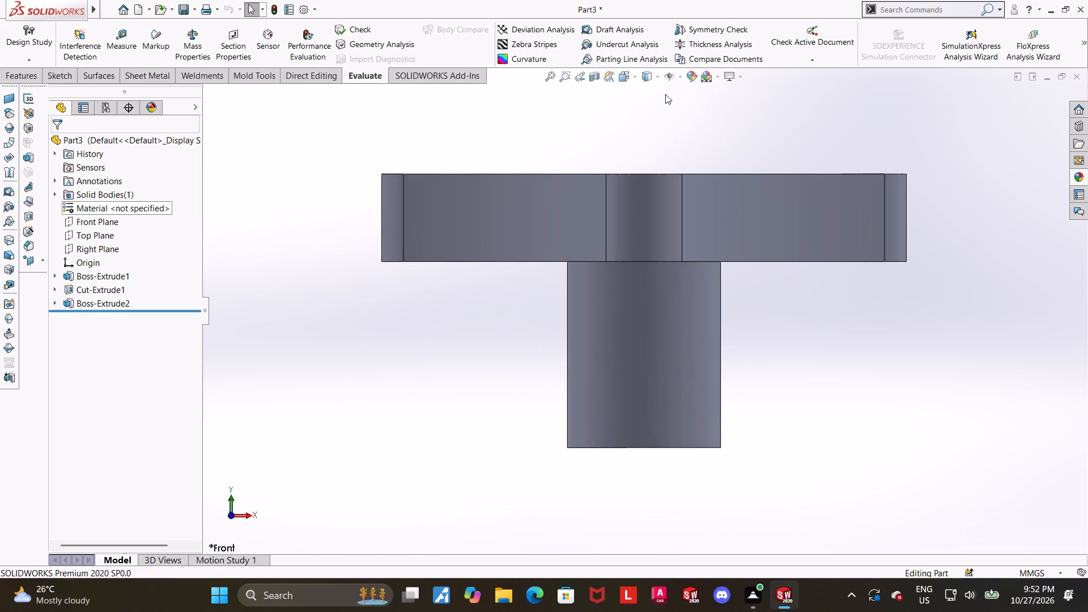
{"action": "left_click", "coordinate": [597, 77]}
{"action": "left_click", "coordinate": [55, 137]}
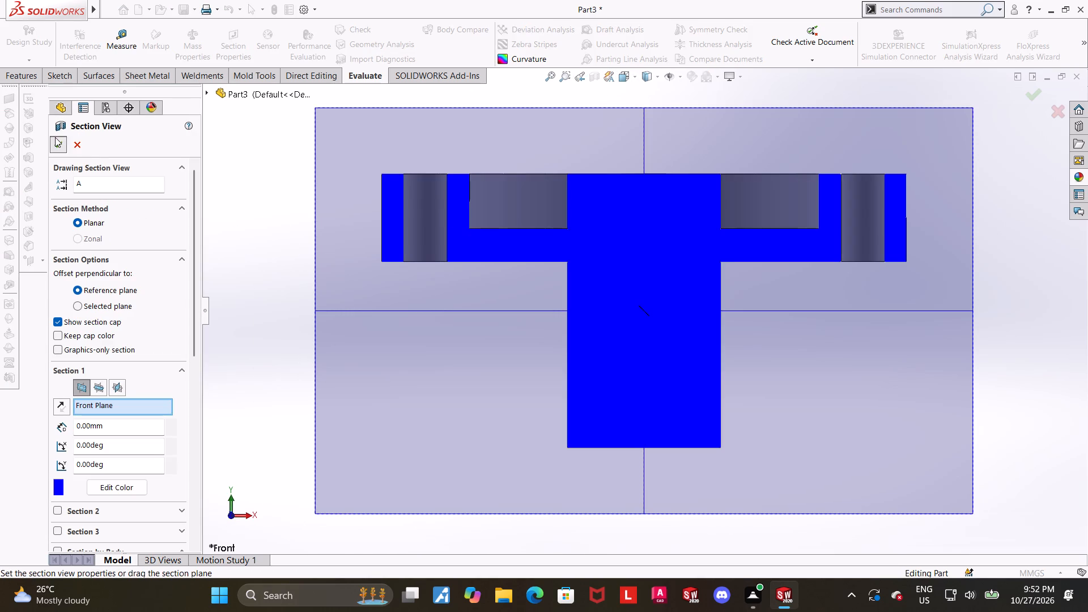
{"action": "left_click", "coordinate": [864, 294]}
Measure the gap between the pocket's side wall and the central boss's side in the section.
{"action": "scroll", "coordinate": [860, 296], "scroll_direction": "up", "scroll_amount": 2}
{"action": "scroll", "coordinate": [673, 219], "scroll_direction": "down", "scroll_amount": 2}
{"action": "middle_click_drag", "start_coordinate": [651, 246], "coordinate": [657, 290]}
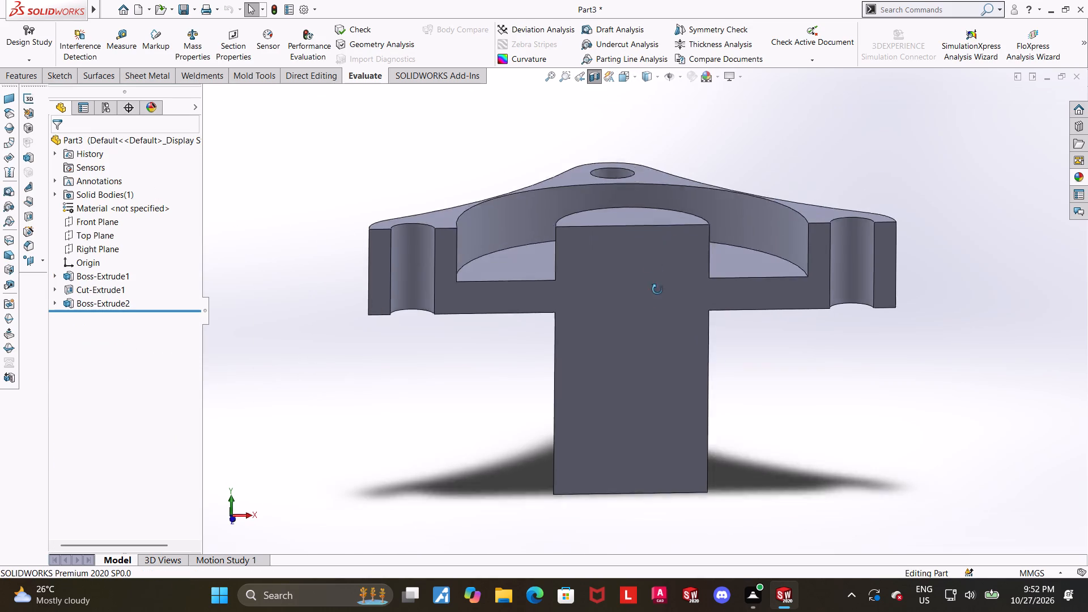
{"action": "middle_click_drag", "start_coordinate": [657, 290], "coordinate": [657, 300]}
{"action": "scroll", "coordinate": [626, 239], "scroll_direction": "down", "scroll_amount": 3}
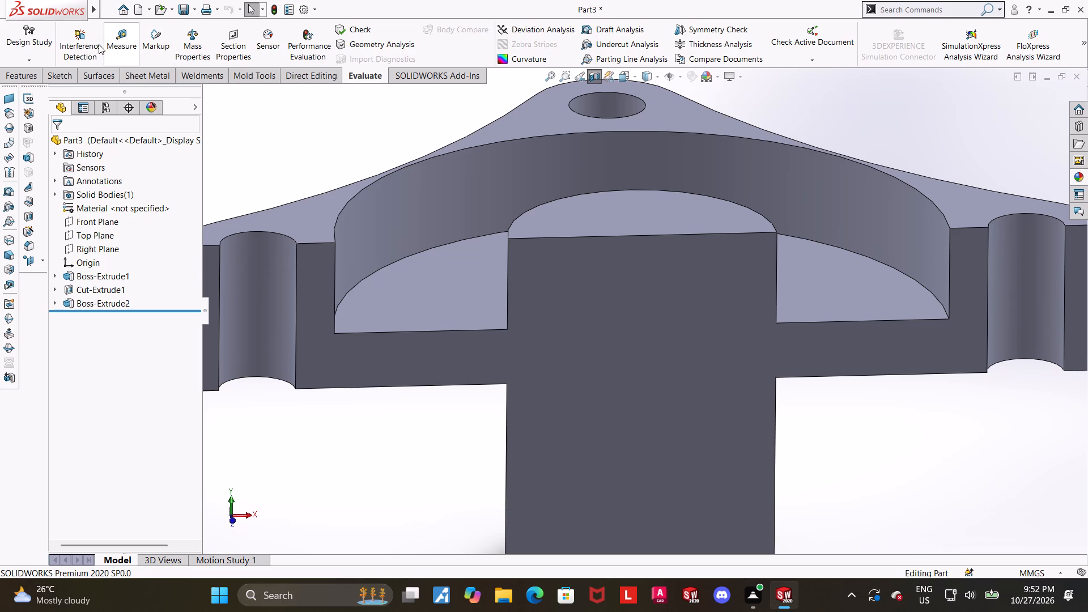
{"action": "left_click", "coordinate": [124, 42]}
{"action": "middle_click_drag", "start_coordinate": [334, 292], "coordinate": [311, 294]}
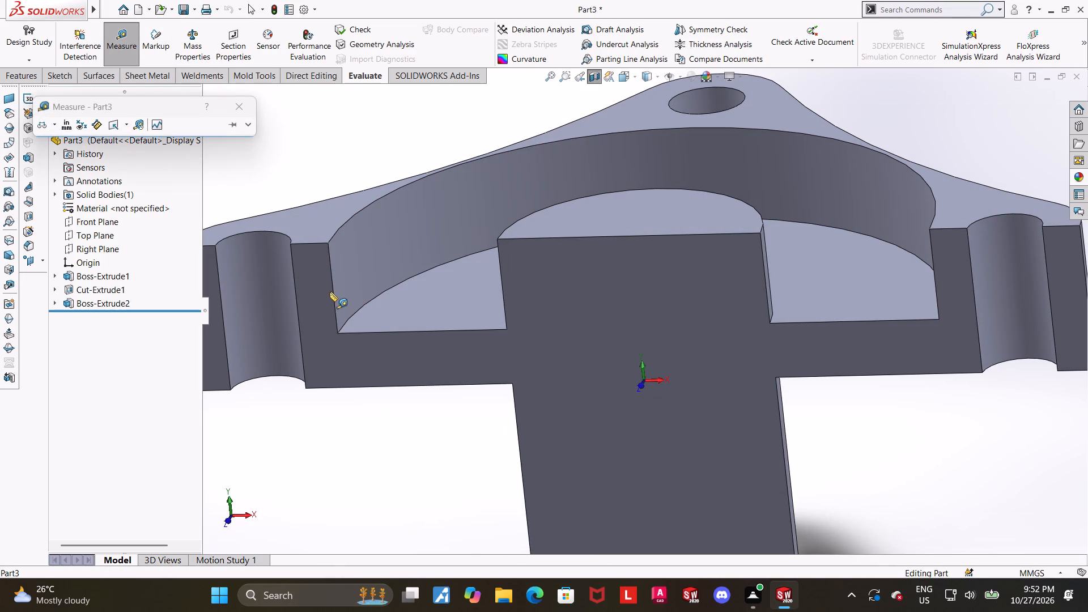
{"action": "left_click", "coordinate": [333, 293]}
{"action": "middle_click_drag", "start_coordinate": [463, 291], "coordinate": [487, 298]}
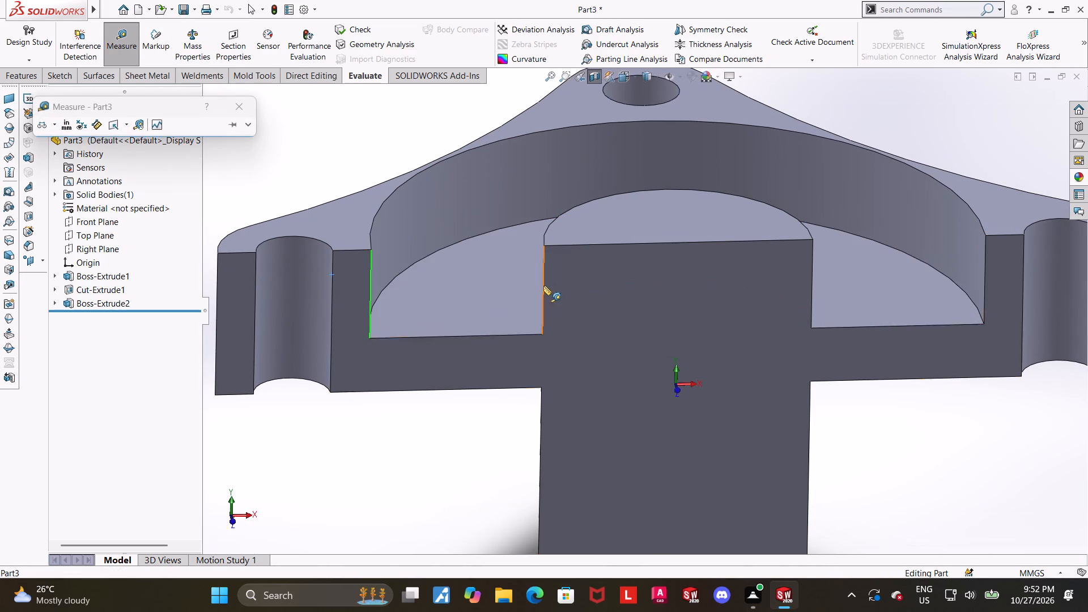
{"action": "left_click", "coordinate": [542, 284]}
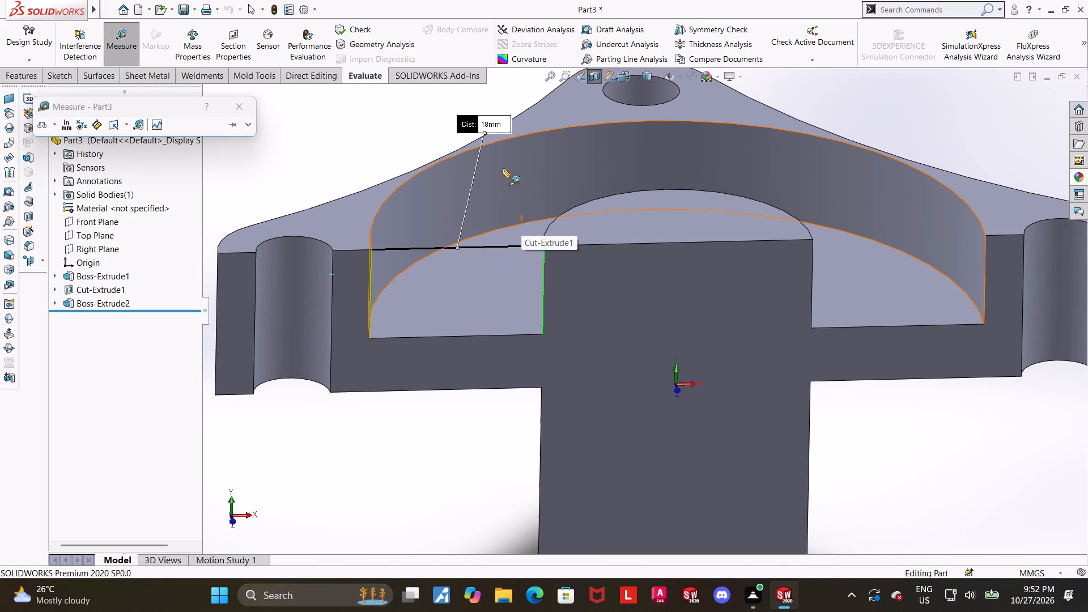
{"action": "scroll", "coordinate": [497, 171], "scroll_direction": "up", "scroll_amount": 2}
{"action": "scroll", "coordinate": [547, 186], "scroll_direction": "down", "scroll_amount": 2}
{"action": "key", "text": "Escape"}
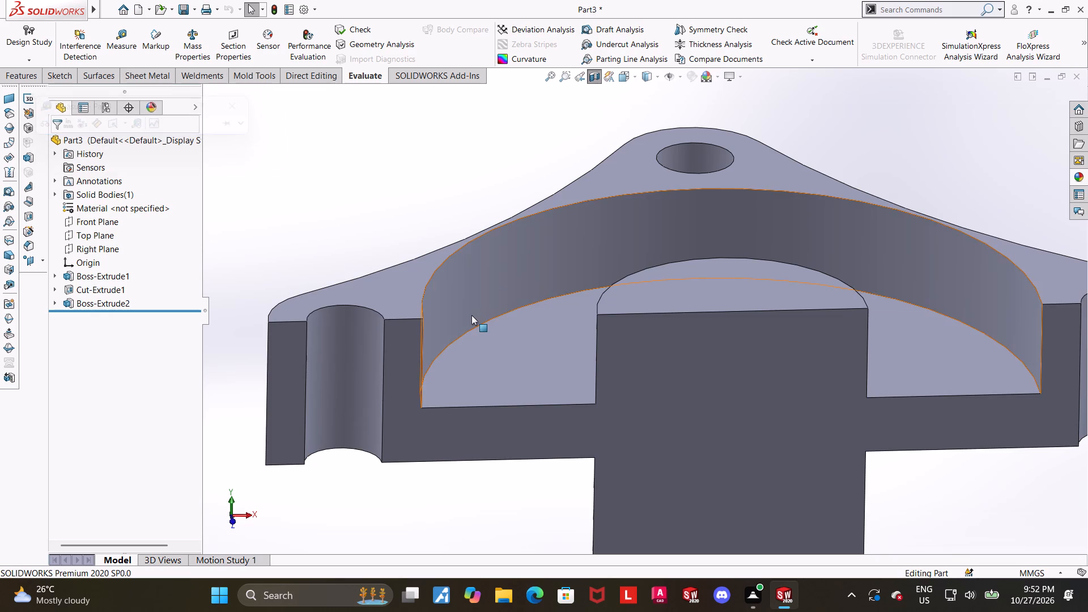
Measure the plate's thickness from its top face to its underside in the sectioned model.
{"action": "scroll", "coordinate": [471, 315], "scroll_direction": "up", "scroll_amount": 1}
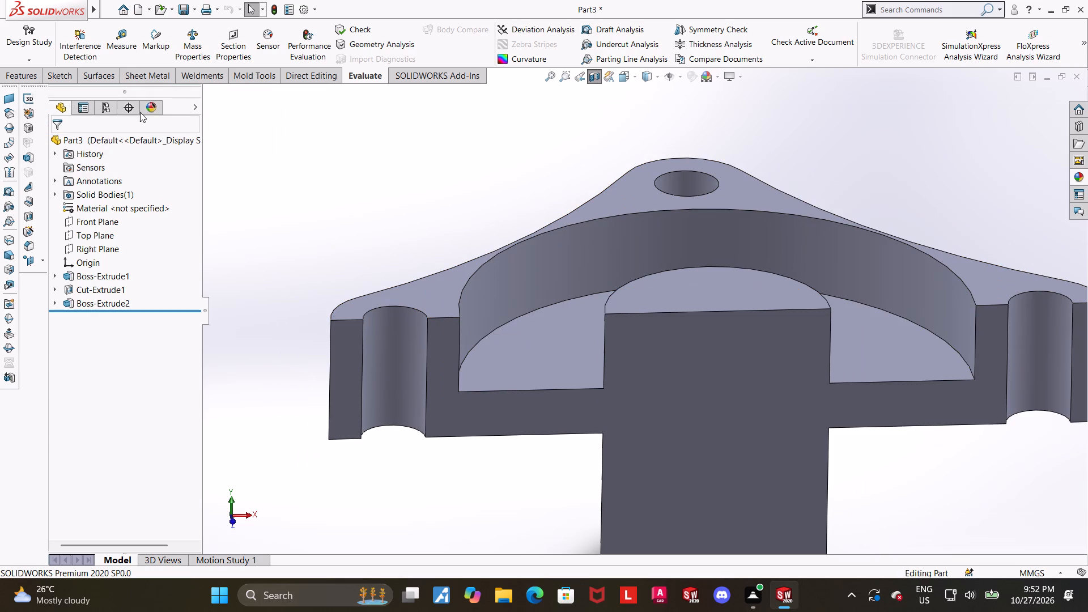
{"action": "left_click", "coordinate": [112, 45]}
{"action": "left_click", "coordinate": [445, 303]}
{"action": "middle_click_drag", "start_coordinate": [473, 361], "coordinate": [475, 188]}
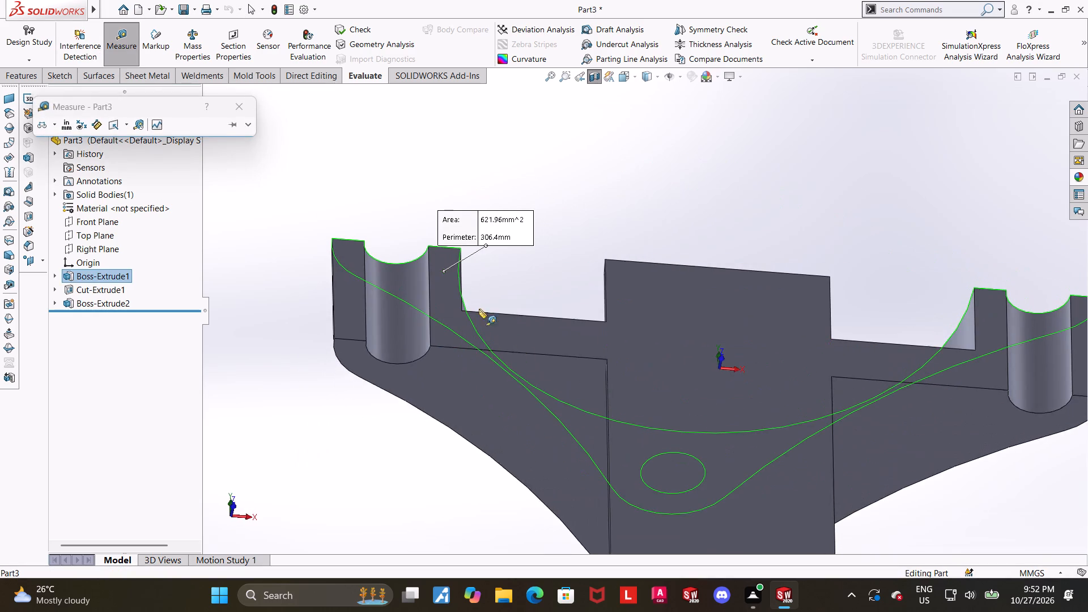
{"action": "left_click", "coordinate": [471, 358]}
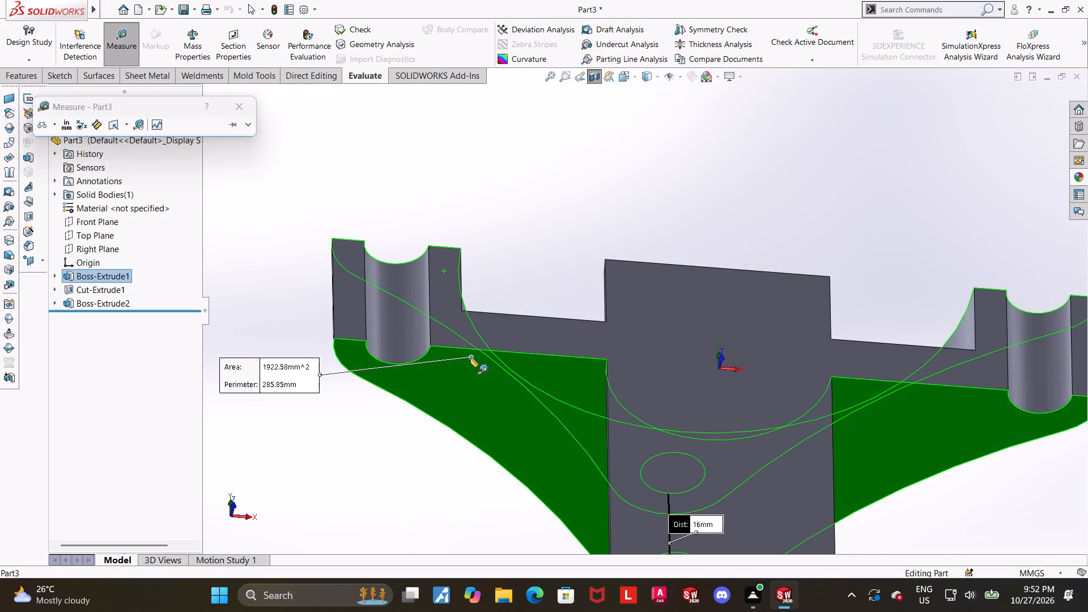
Measure the pocket's depth from its floor to the plate's top face in the sectioned model.
{"action": "key", "text": "Escape"}
{"action": "middle_click_drag", "start_coordinate": [647, 197], "coordinate": [619, 419]}
{"action": "scroll", "coordinate": [779, 325], "scroll_direction": "up", "scroll_amount": 5}
{"action": "scroll", "coordinate": [1055, 299], "scroll_direction": "down", "scroll_amount": 2}
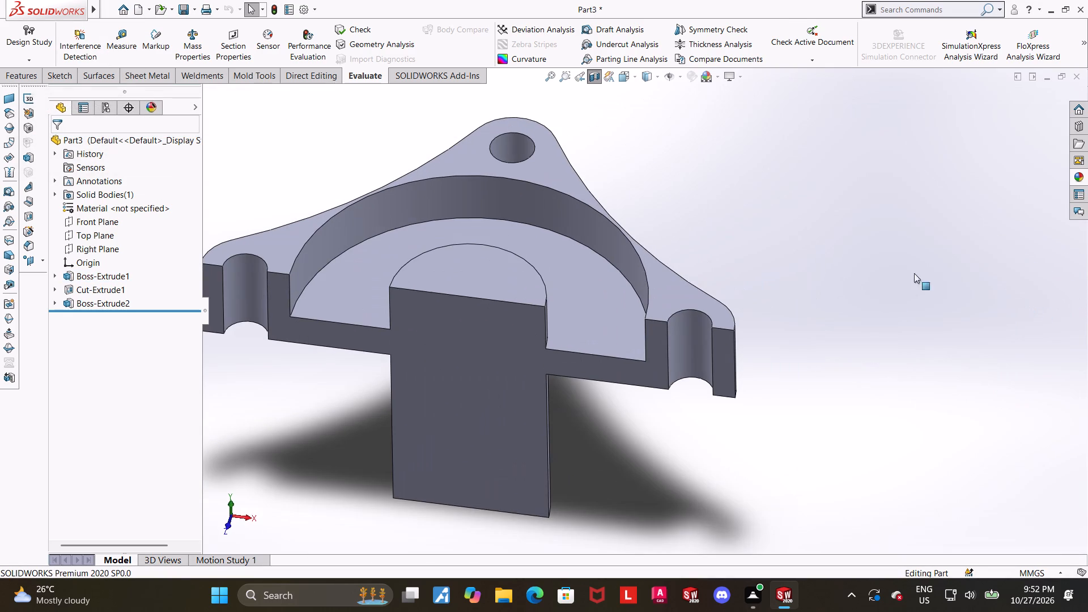
{"action": "left_click", "coordinate": [114, 35]}
{"action": "left_click", "coordinate": [594, 308]}
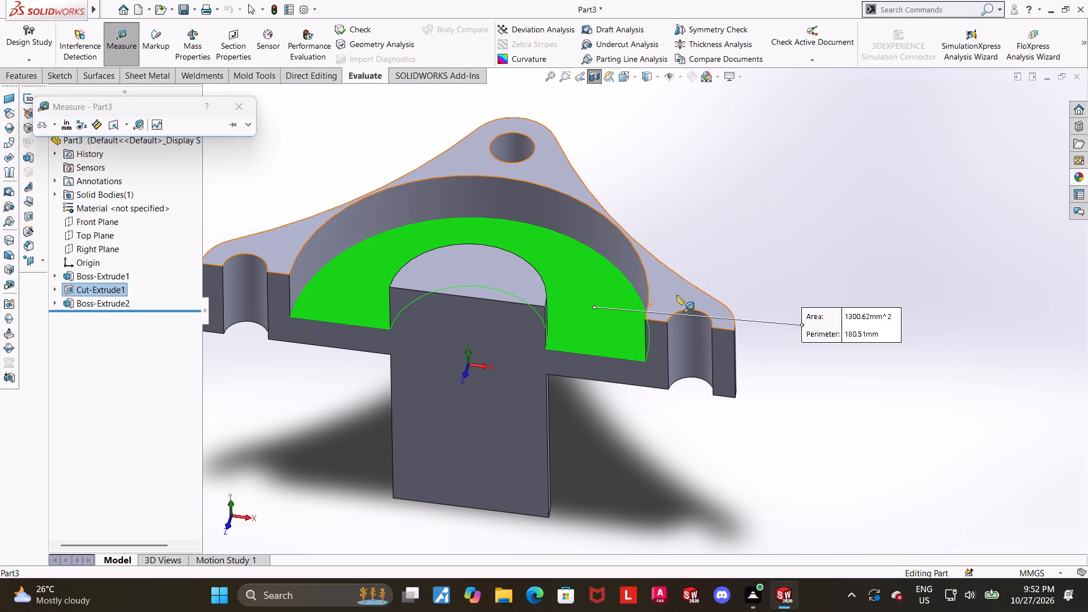
{"action": "left_click", "coordinate": [675, 292]}
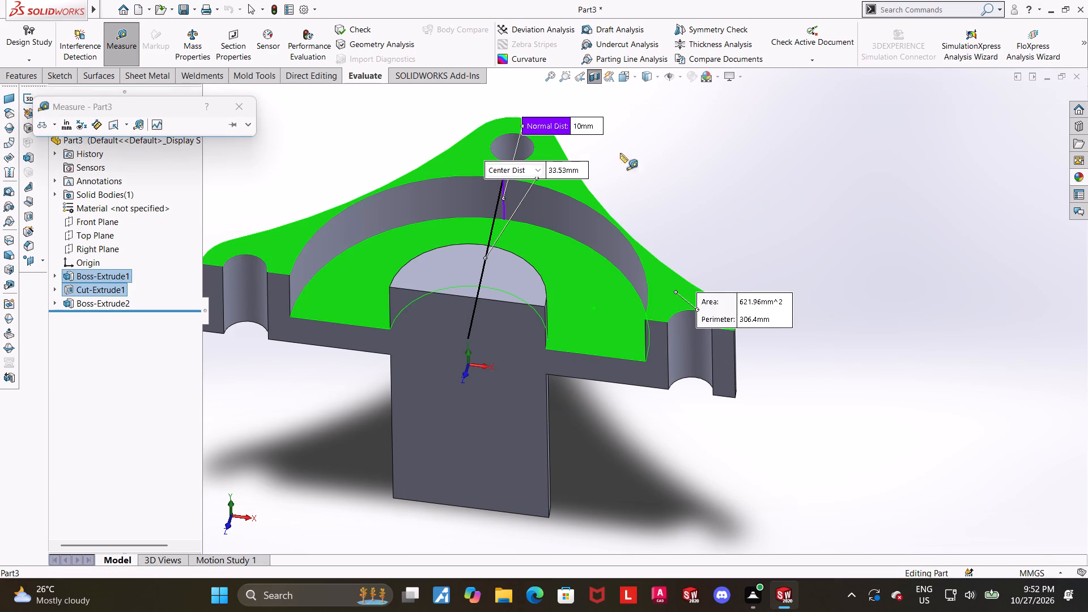
{"action": "key", "text": "Escape"}
Turn off the section view so the complete flange is displayed.
{"action": "scroll", "coordinate": [542, 241], "scroll_direction": "up", "scroll_amount": 1}
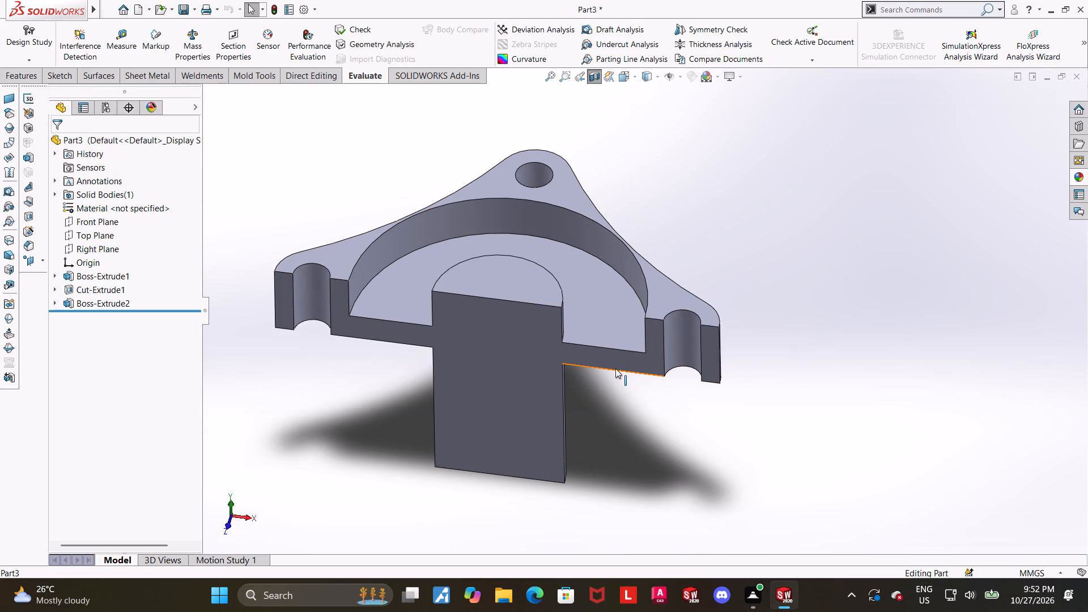
{"action": "left_click", "coordinate": [594, 75]}
{"action": "scroll", "coordinate": [748, 358], "scroll_direction": "up", "scroll_amount": 3}
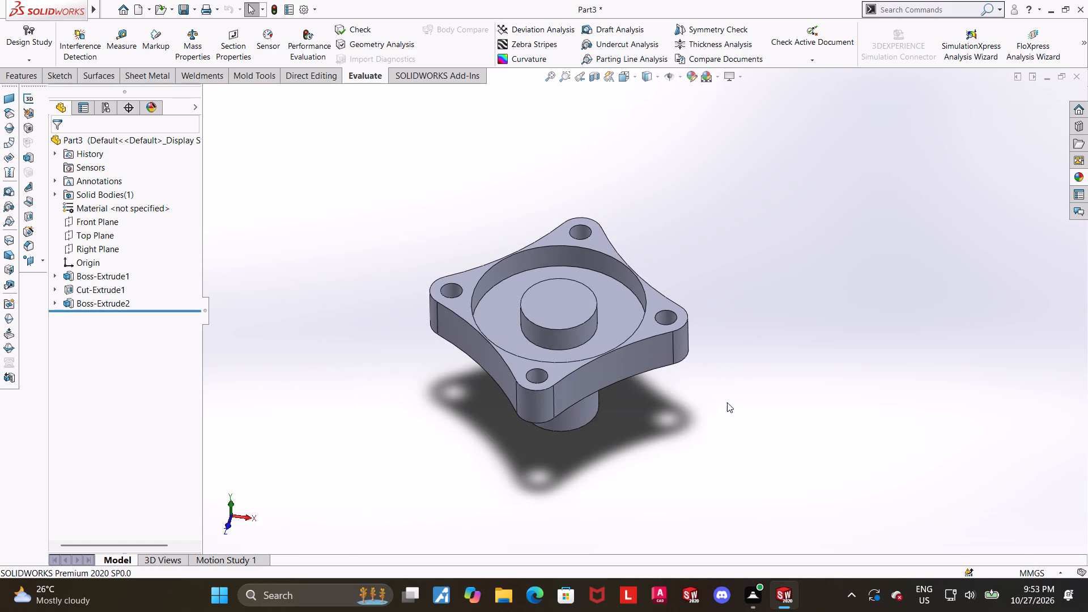
Fillet the edge where the boss meets the plate's underside with a 3 mm radius.
{"action": "middle_click_drag", "start_coordinate": [727, 402], "coordinate": [717, 246]}
{"action": "scroll", "coordinate": [636, 328], "scroll_direction": "down", "scroll_amount": 3}
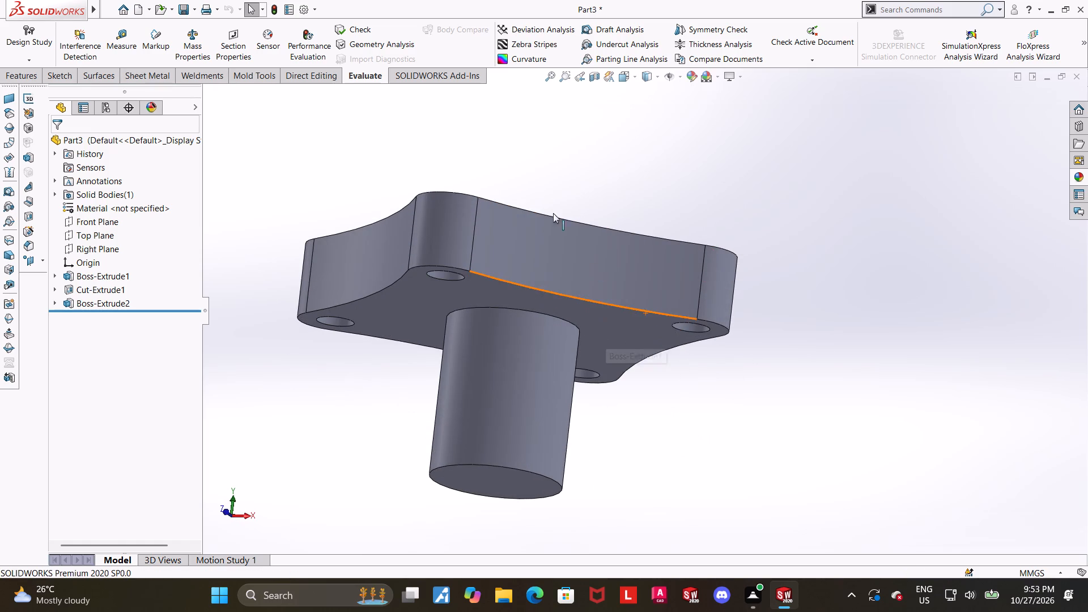
{"action": "left_click", "coordinate": [33, 73]}
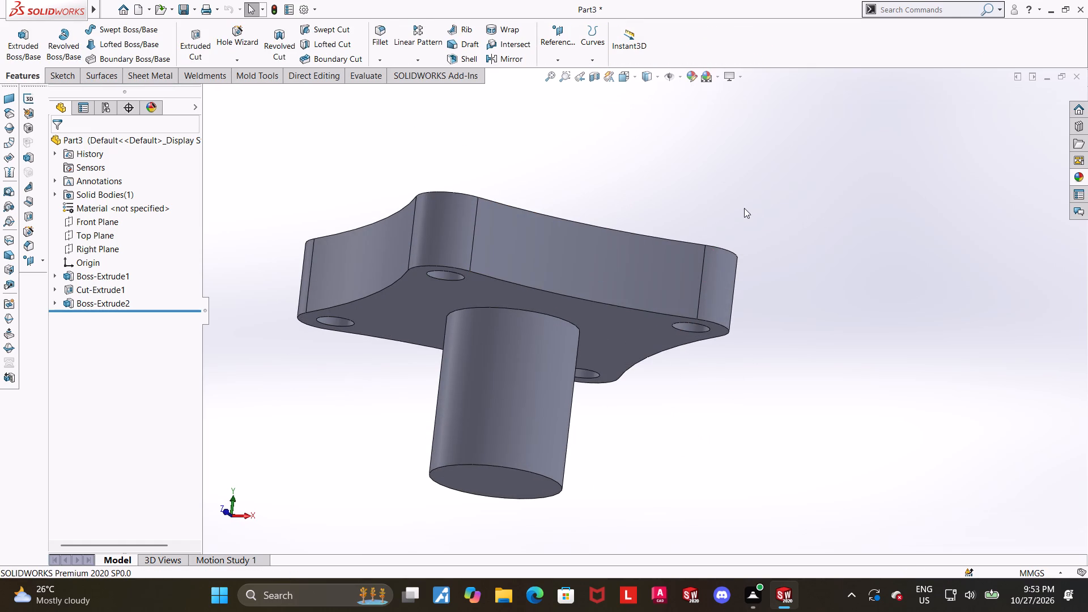
{"action": "scroll", "coordinate": [679, 235], "scroll_direction": "down", "scroll_amount": 2}
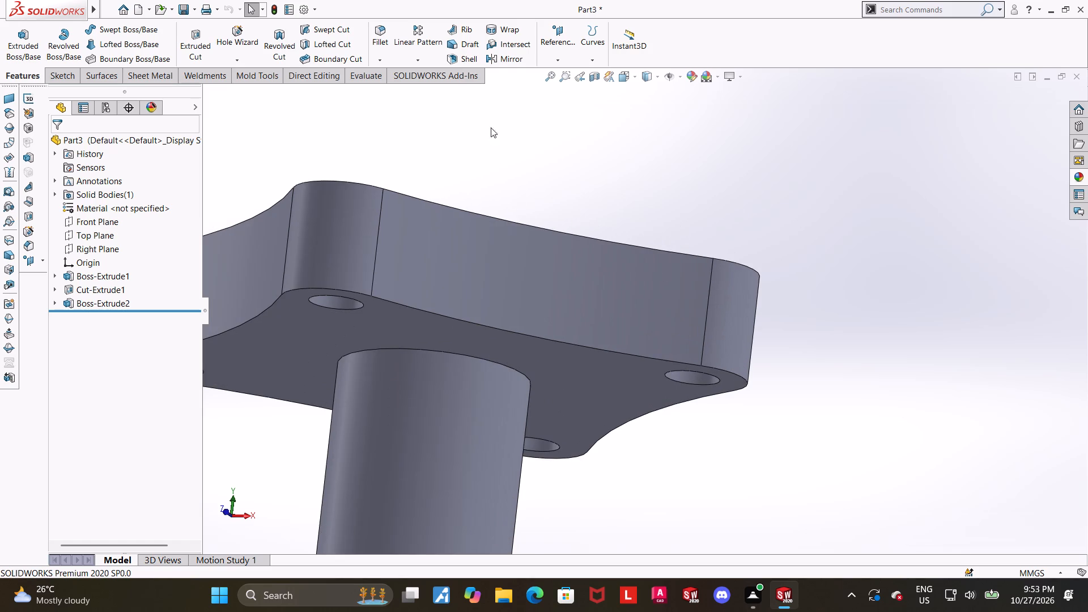
{"action": "left_click", "coordinate": [385, 32]}
{"action": "key", "text": "3"}
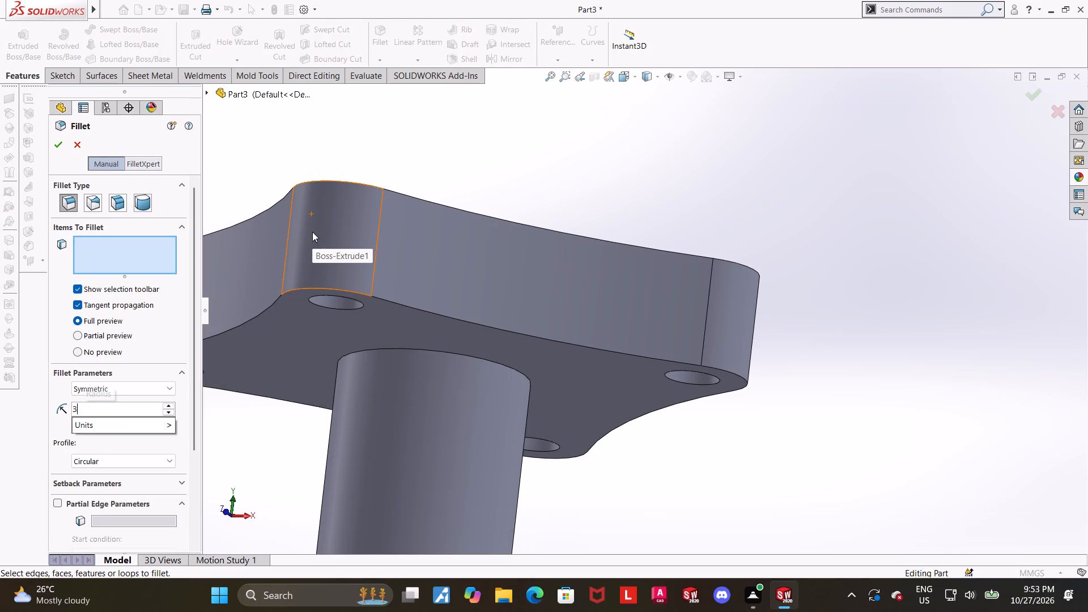
{"action": "key", "text": "Return"}
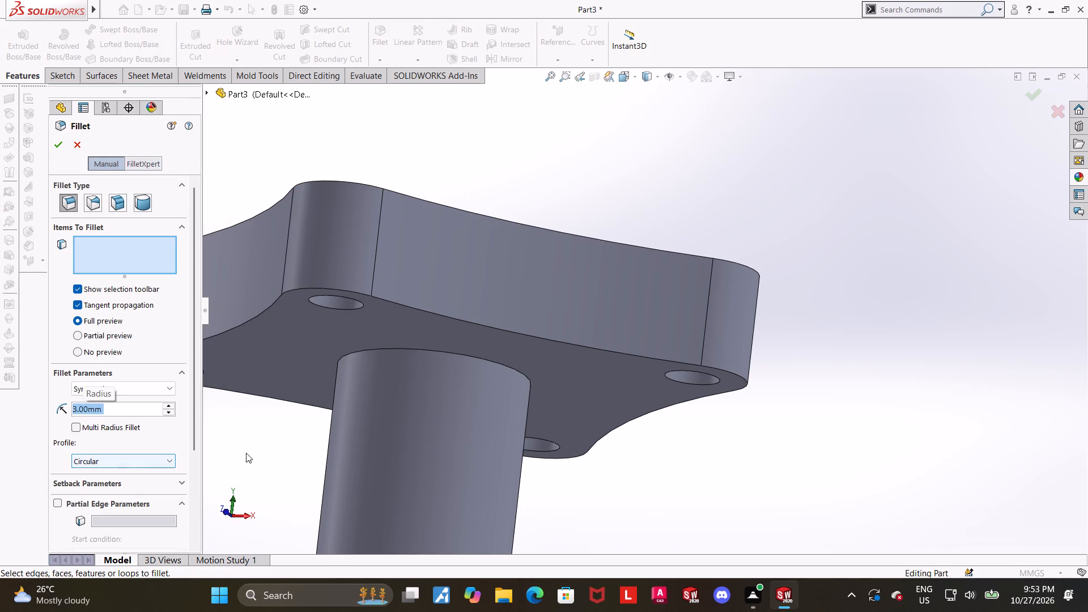
{"action": "left_click", "coordinate": [388, 348]}
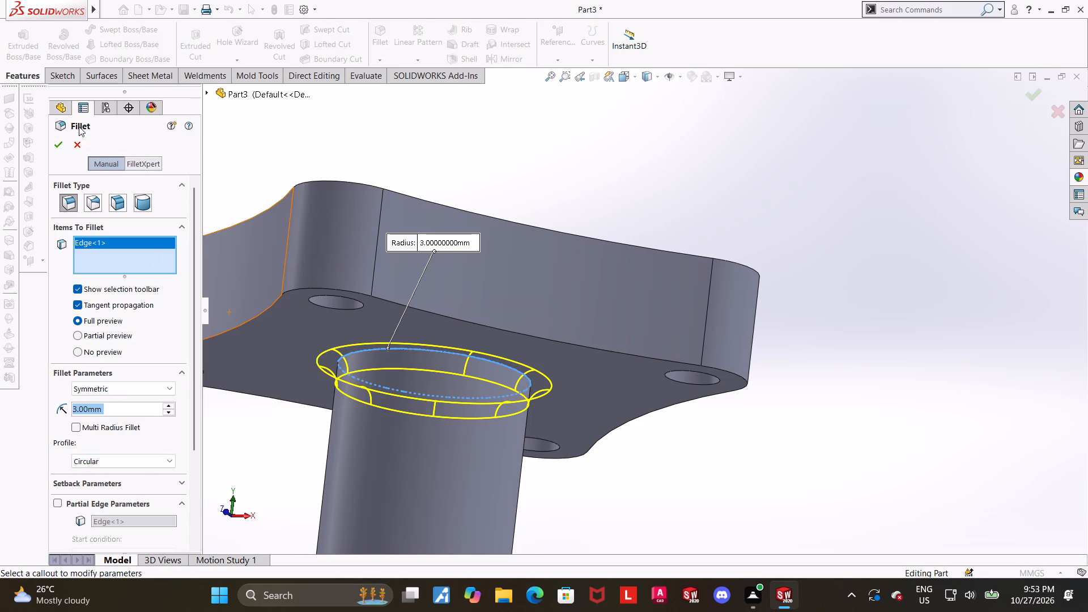
{"action": "left_click", "coordinate": [61, 142]}
{"action": "scroll", "coordinate": [637, 416], "scroll_direction": "up", "scroll_amount": 3}
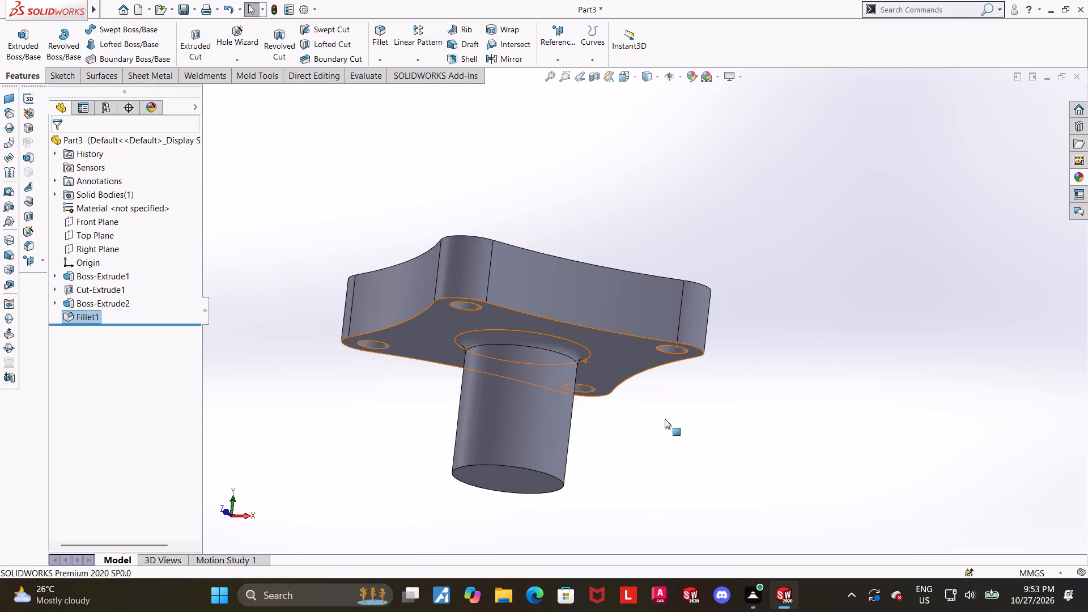
Open the boss-to-plate fillet's definition to review its settings, and close it.
{"action": "left_click", "coordinate": [71, 319]}
{"action": "left_click", "coordinate": [81, 284]}
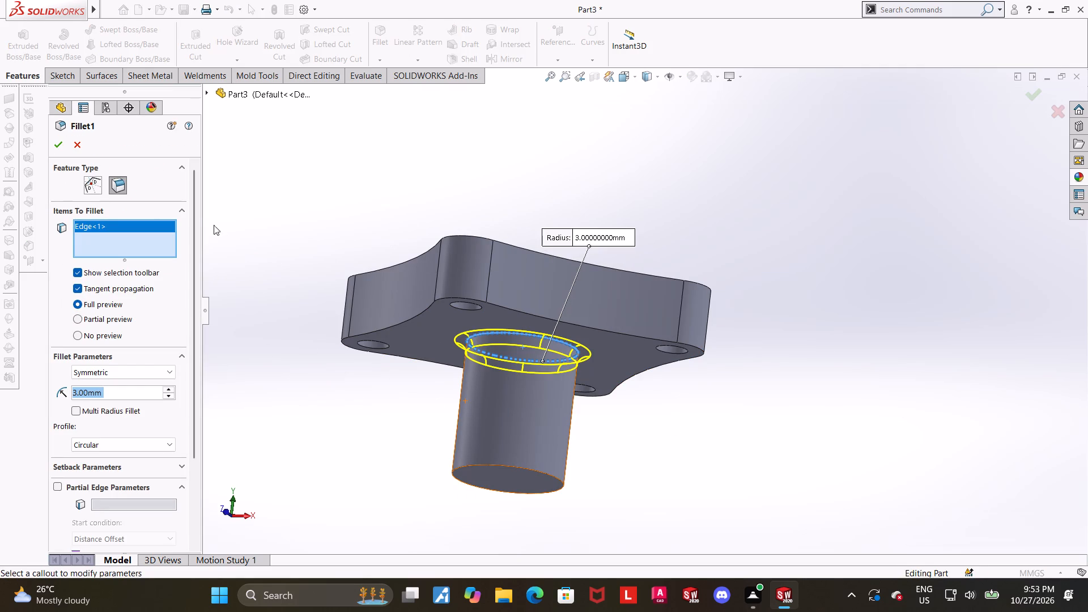
{"action": "left_click", "coordinate": [62, 151]}
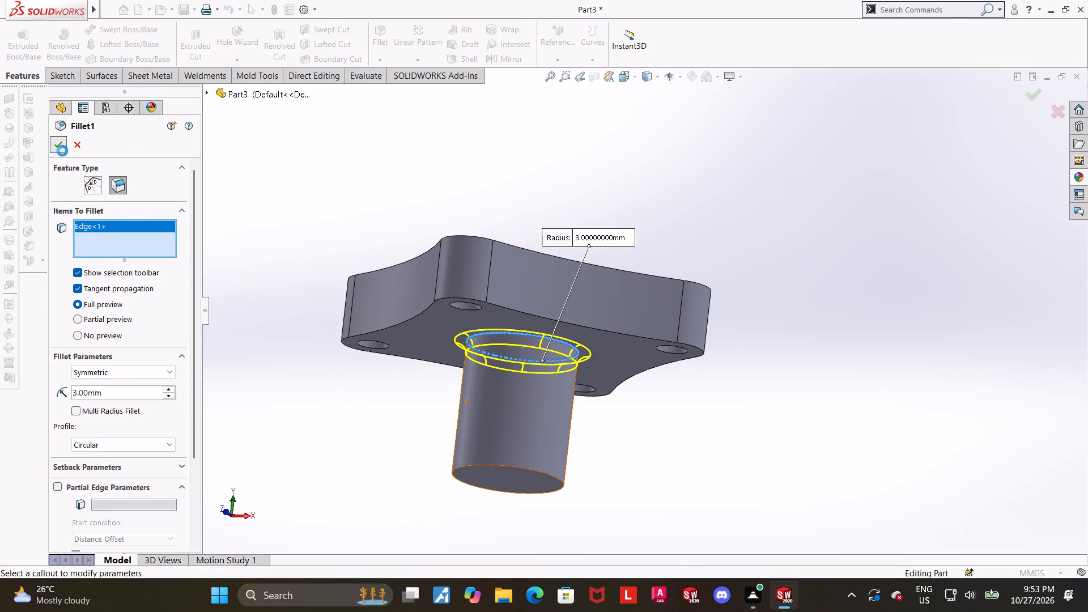
{"action": "left_click", "coordinate": [811, 334]}
Start a sketch on the central boss's top face inside the pocket and view it face-on.
{"action": "middle_click_drag", "start_coordinate": [739, 284], "coordinate": [753, 416]}
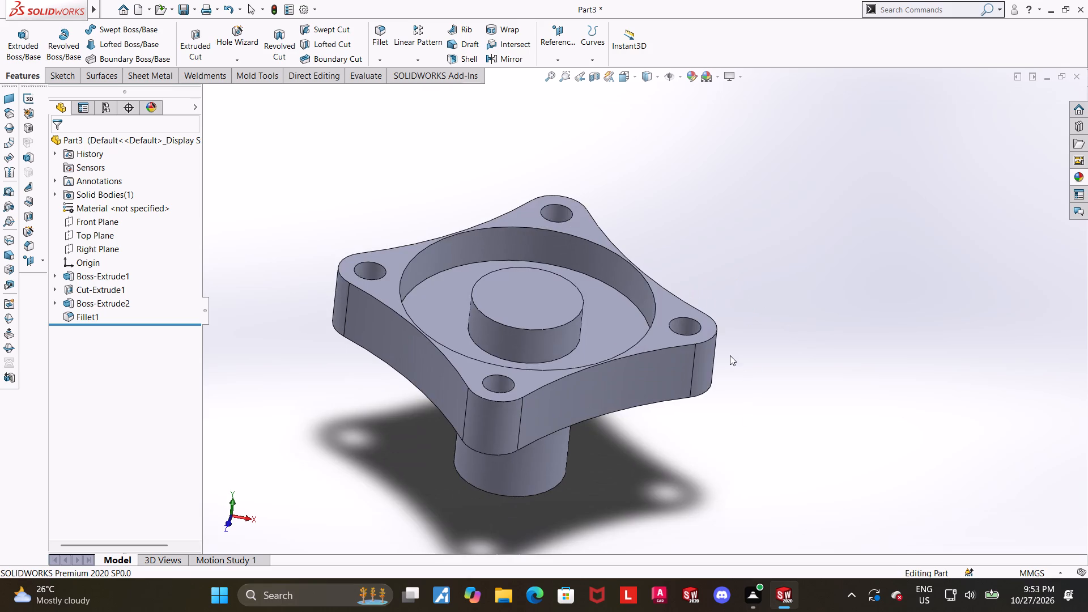
{"action": "scroll", "coordinate": [730, 355], "scroll_direction": "up", "scroll_amount": 1}
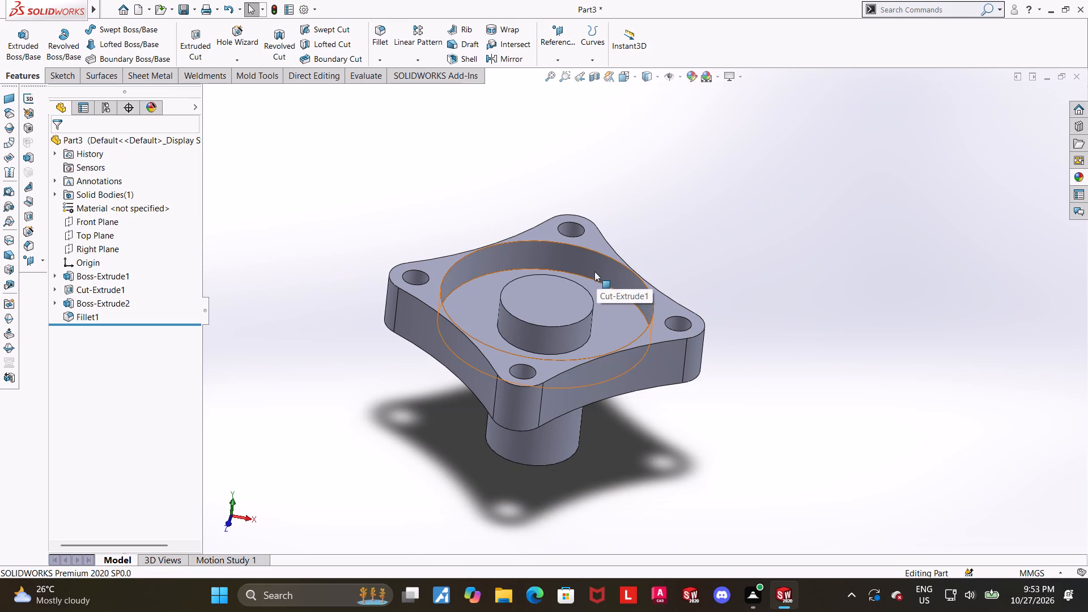
{"action": "scroll", "coordinate": [579, 257], "scroll_direction": "down", "scroll_amount": 1}
{"action": "scroll", "coordinate": [579, 257], "scroll_direction": "up", "scroll_amount": 1}
{"action": "scroll", "coordinate": [579, 257], "scroll_direction": "down", "scroll_amount": 1}
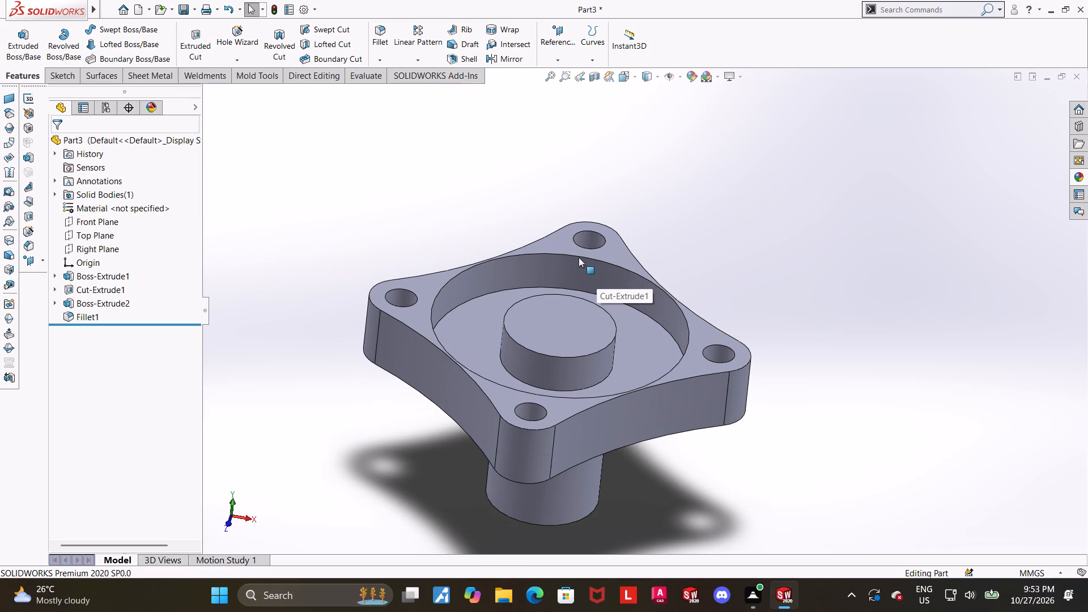
{"action": "middle_click_drag", "start_coordinate": [577, 258], "coordinate": [571, 304]}
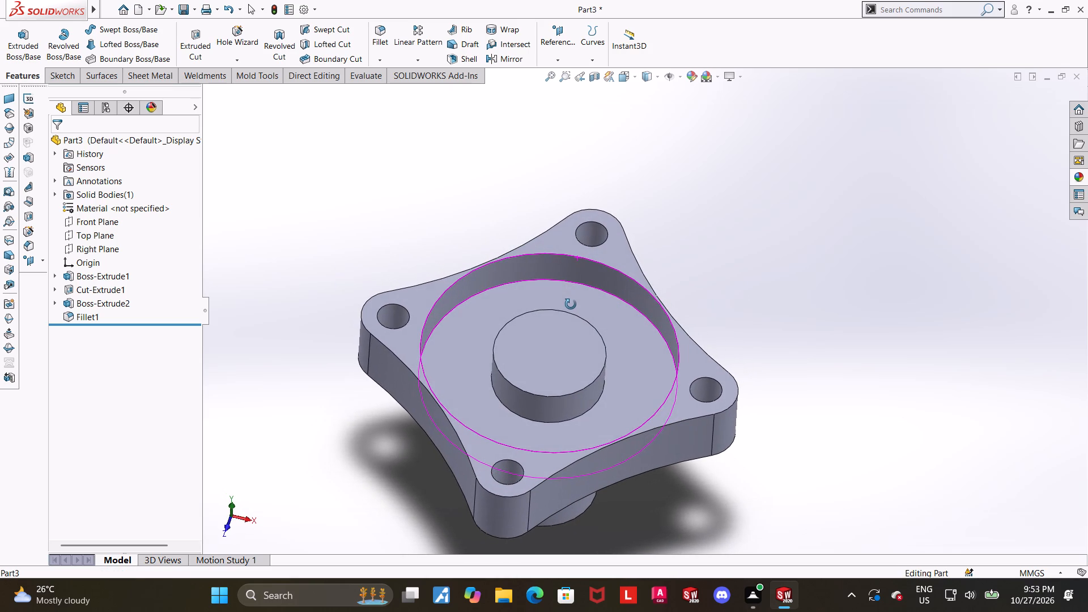
{"action": "middle_click_drag", "start_coordinate": [571, 304], "coordinate": [629, 308]}
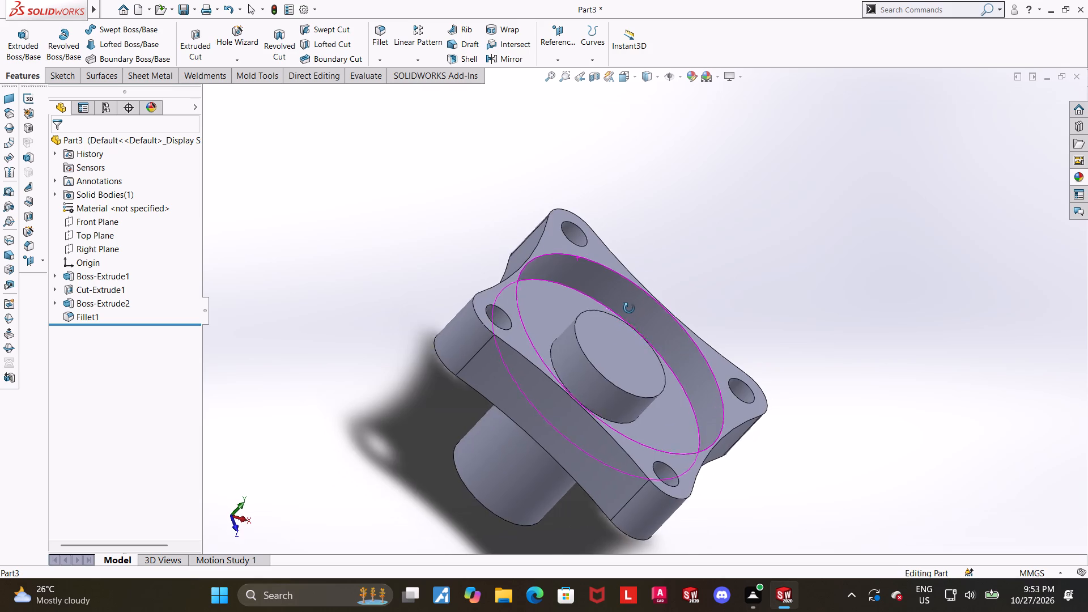
{"action": "middle_click_drag", "start_coordinate": [629, 308], "coordinate": [589, 345]}
{"action": "left_click", "coordinate": [547, 355]}
{"action": "left_click", "coordinate": [596, 324]}
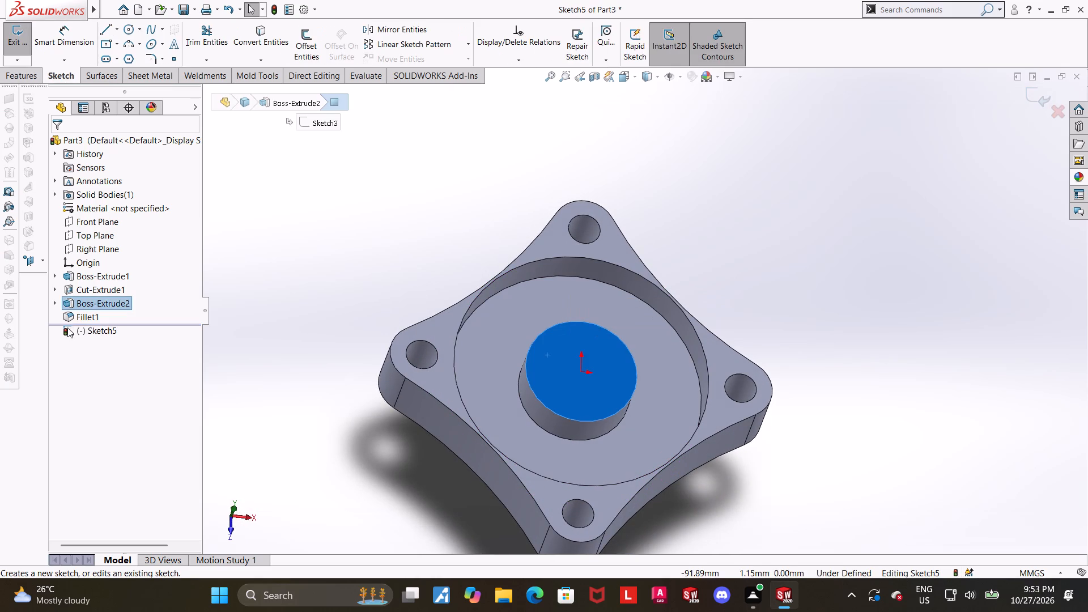
{"action": "left_click", "coordinate": [89, 325]}
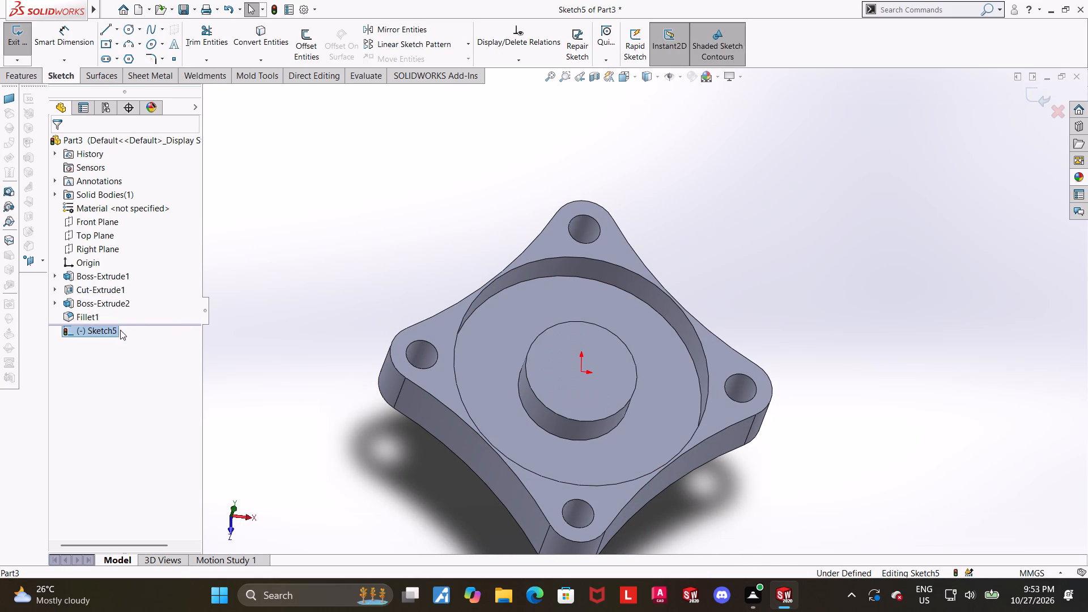
{"action": "key", "text": "Escape"}
{"action": "left_click", "coordinate": [84, 334]}
{"action": "left_click", "coordinate": [115, 314]}
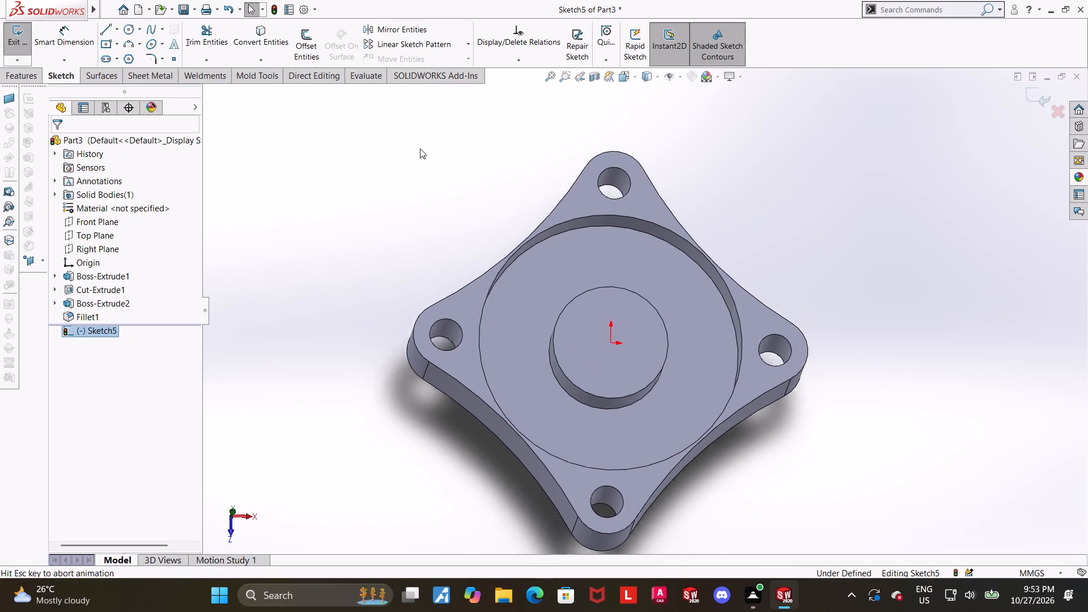
Sketch a circle centred on the origin within the boss's top face and dimension its diameter to 16 mm.
{"action": "left_click", "coordinate": [129, 28]}
{"action": "scroll", "coordinate": [737, 253], "scroll_direction": "down", "scroll_amount": 2}
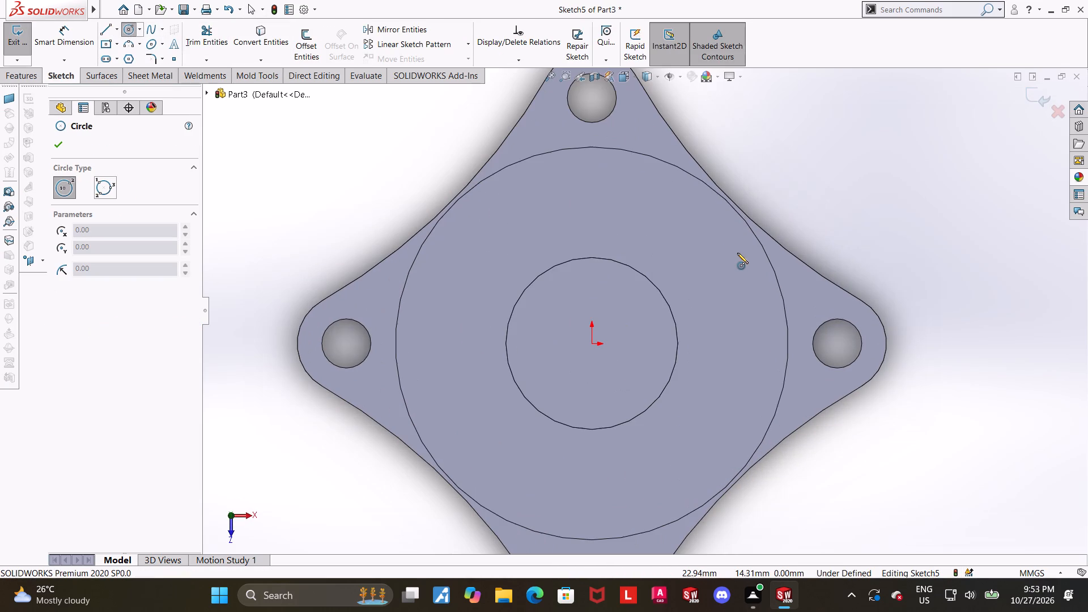
{"action": "scroll", "coordinate": [745, 269], "scroll_direction": "down", "scroll_amount": 2}
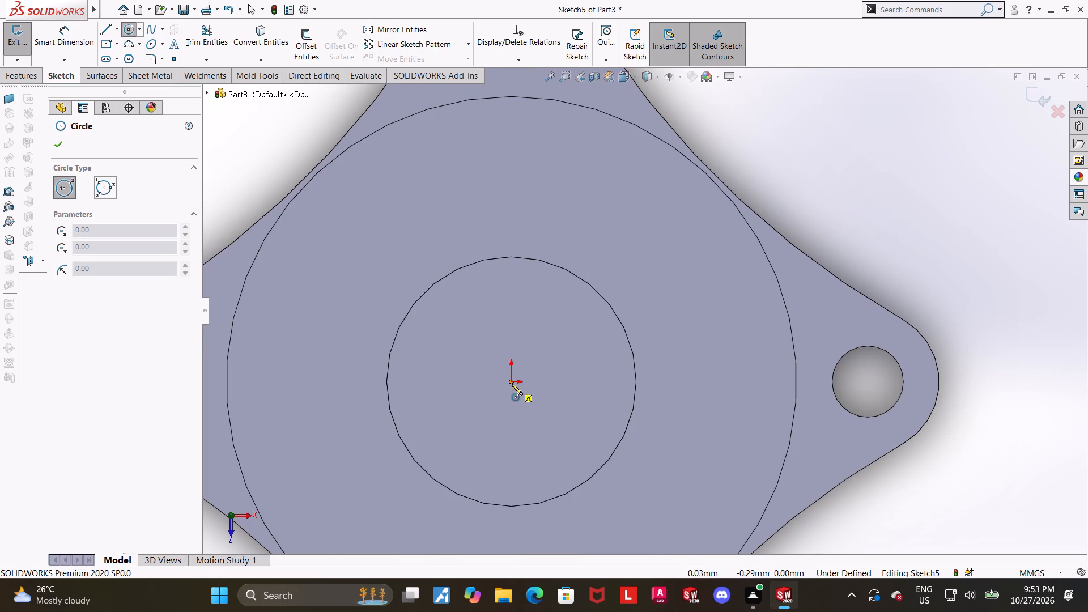
{"action": "left_click", "coordinate": [512, 384]}
{"action": "left_click", "coordinate": [580, 321]}
{"action": "key", "text": "Escape"}
{"action": "scroll", "coordinate": [537, 315], "scroll_direction": "up", "scroll_amount": 1}
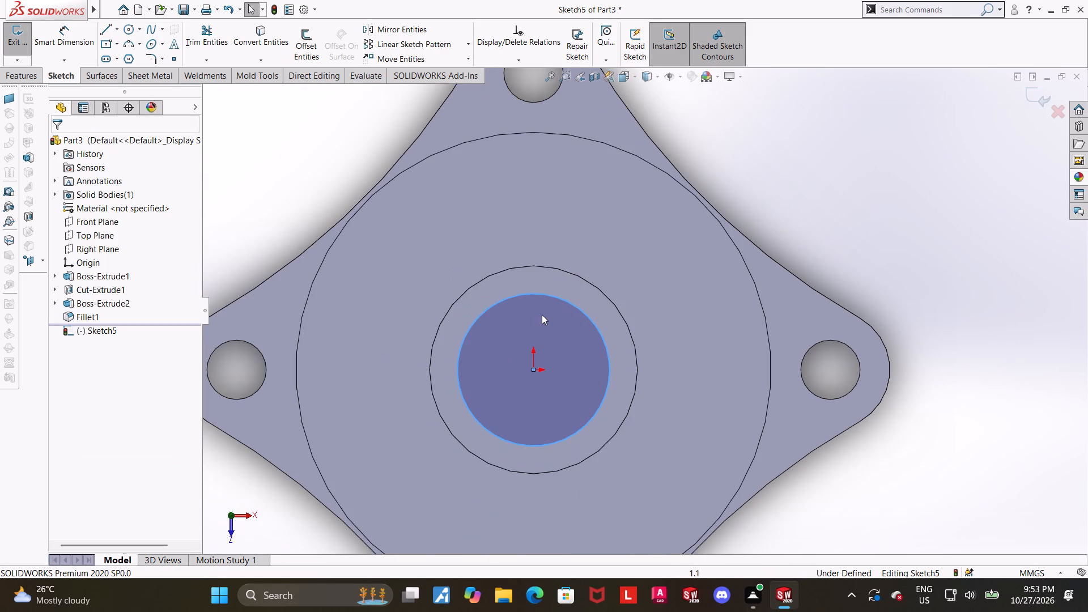
{"action": "left_click", "coordinate": [79, 44]}
{"action": "left_click", "coordinate": [508, 297]}
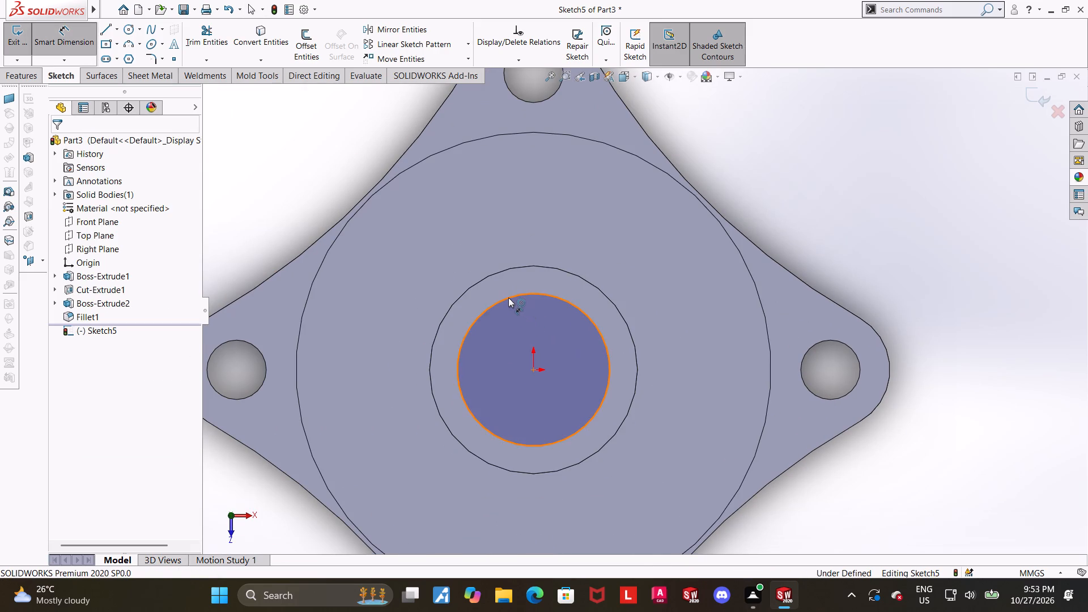
{"action": "left_click", "coordinate": [417, 240]}
{"action": "key", "text": "1"}
{"action": "key", "text": "6"}
{"action": "key", "text": "Return"}
{"action": "key", "text": "Escape"}
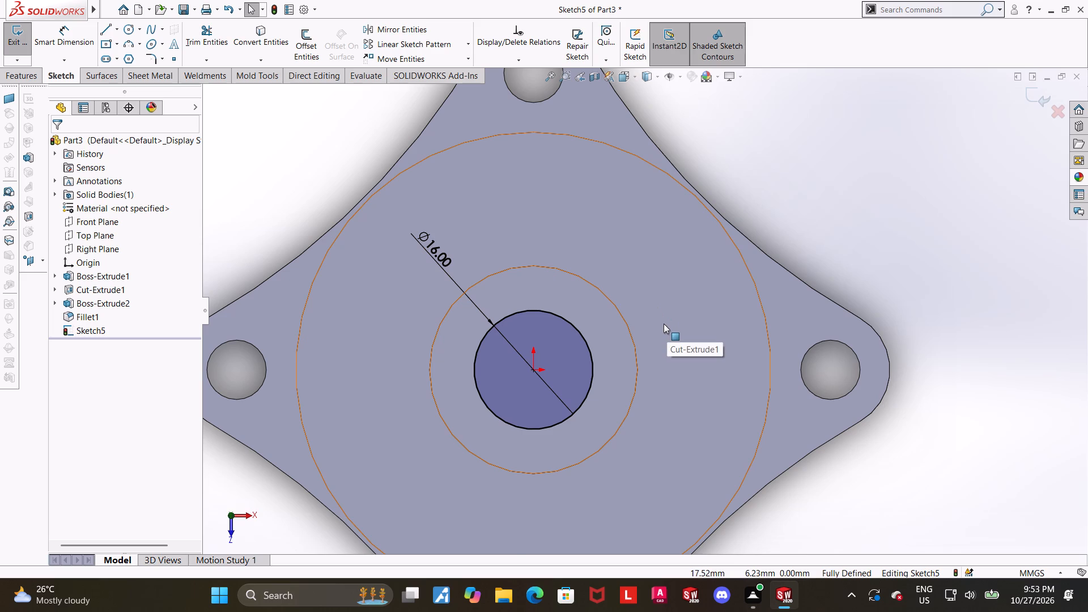
{"action": "scroll", "coordinate": [664, 324], "scroll_direction": "up", "scroll_amount": 2}
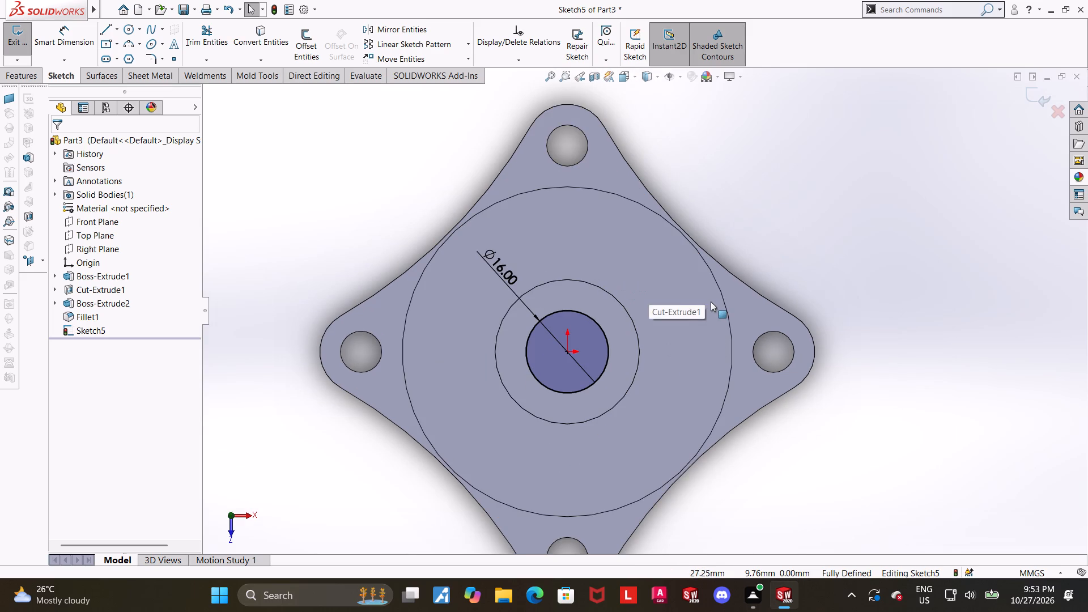
{"action": "scroll", "coordinate": [743, 282], "scroll_direction": "down", "scroll_amount": 1}
{"action": "key", "text": "Escape"}
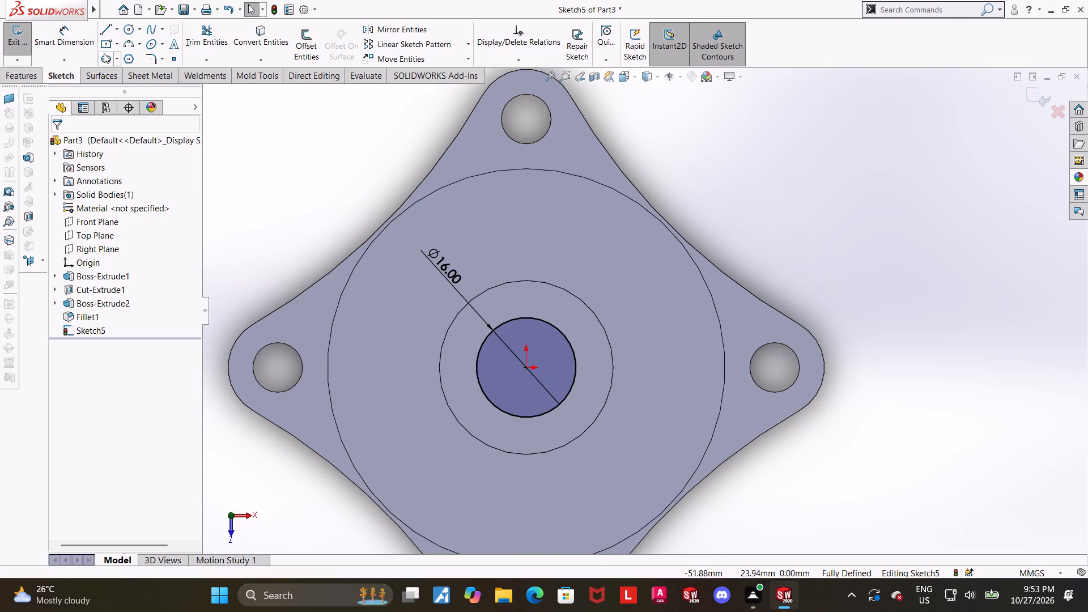
Sketch a three-line notch outline from the circle's +X quadrant: horizontally outward, perpendicular upward, and horizontally back into the circle.
{"action": "left_click", "coordinate": [108, 30]}
{"action": "scroll", "coordinate": [519, 248], "scroll_direction": "down", "scroll_amount": 1}
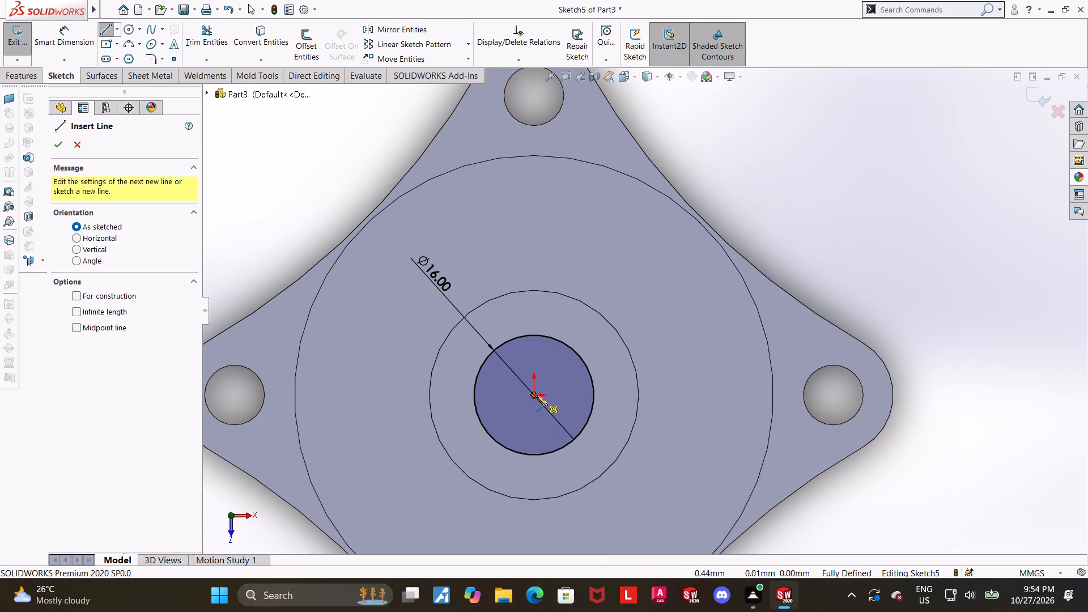
{"action": "left_click", "coordinate": [593, 396]}
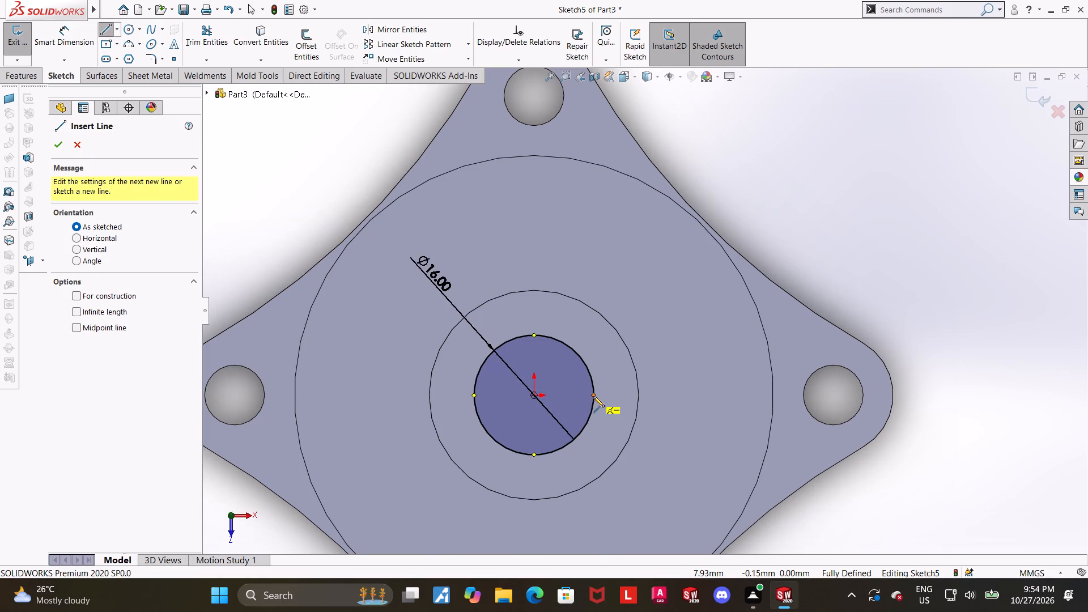
{"action": "left_click", "coordinate": [610, 396]}
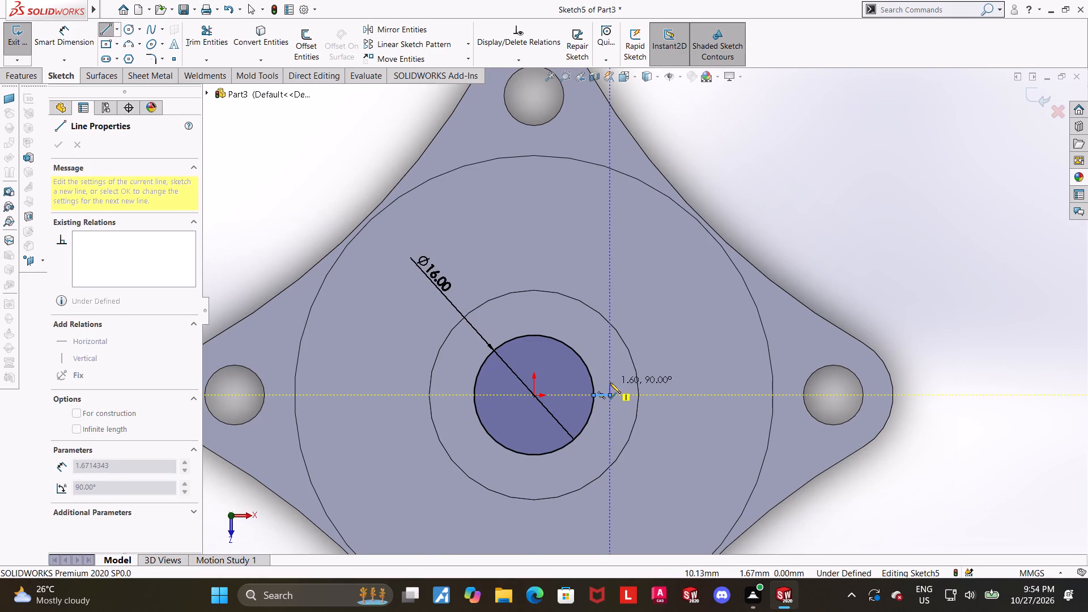
{"action": "scroll", "coordinate": [610, 381], "scroll_direction": "down", "scroll_amount": 2}
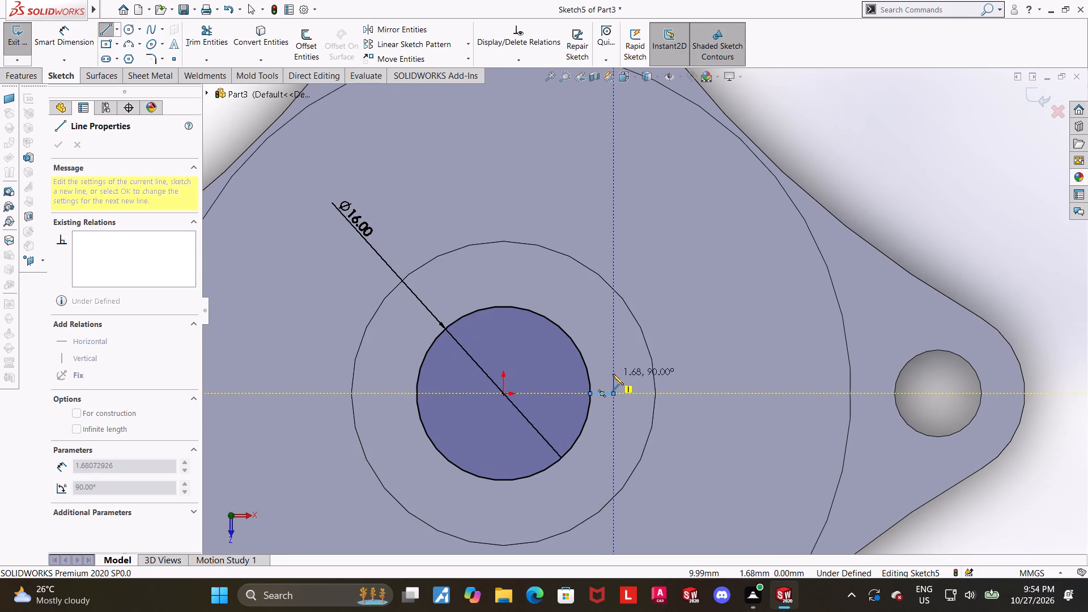
{"action": "left_click", "coordinate": [613, 372]}
{"action": "left_click", "coordinate": [580, 371]}
{"action": "key", "text": "Escape"}
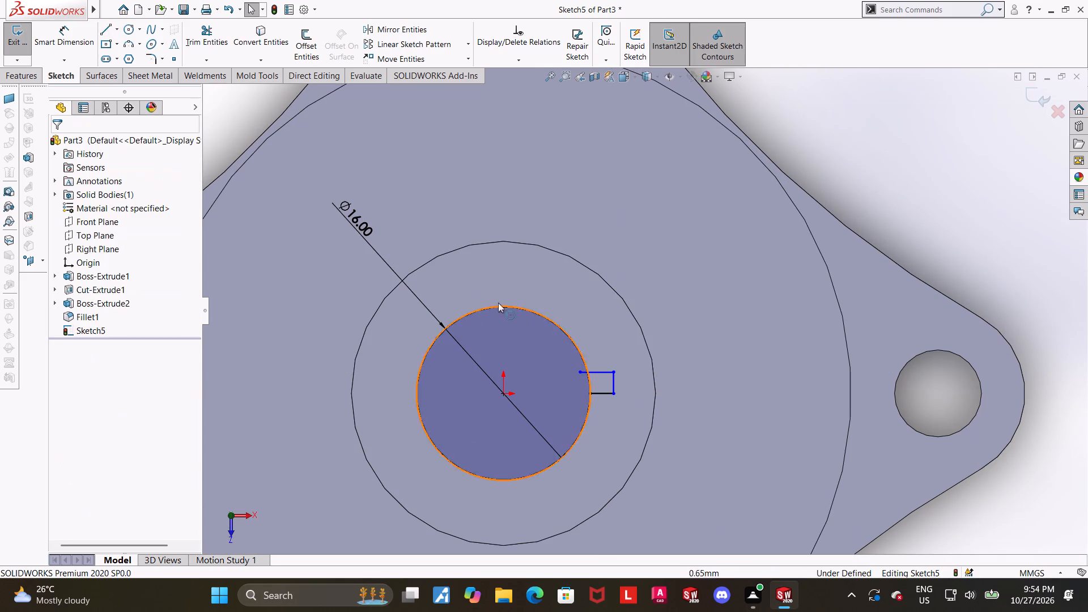
{"action": "key", "text": "Escape"}
Trim the upper notch line's overhang inside the 16 mm circle and the circle's arc between the notch's two horizontal lines.
{"action": "left_click", "coordinate": [221, 37]}
{"action": "scroll", "coordinate": [720, 426], "scroll_direction": "down", "scroll_amount": 2}
{"action": "scroll", "coordinate": [504, 329], "scroll_direction": "down", "scroll_amount": 3}
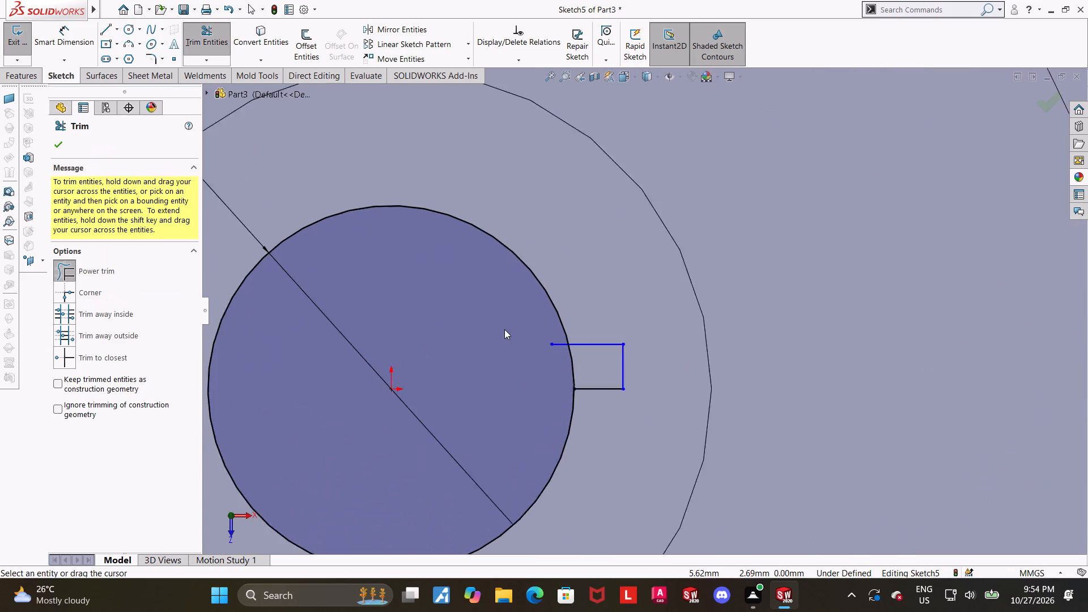
{"action": "left_click_drag", "start_coordinate": [572, 351], "coordinate": [572, 335]}
{"action": "left_click_drag", "start_coordinate": [605, 375], "coordinate": [568, 364]}
{"action": "scroll", "coordinate": [620, 404], "scroll_direction": "up", "scroll_amount": 4}
{"action": "scroll", "coordinate": [680, 399], "scroll_direction": "down", "scroll_amount": 2}
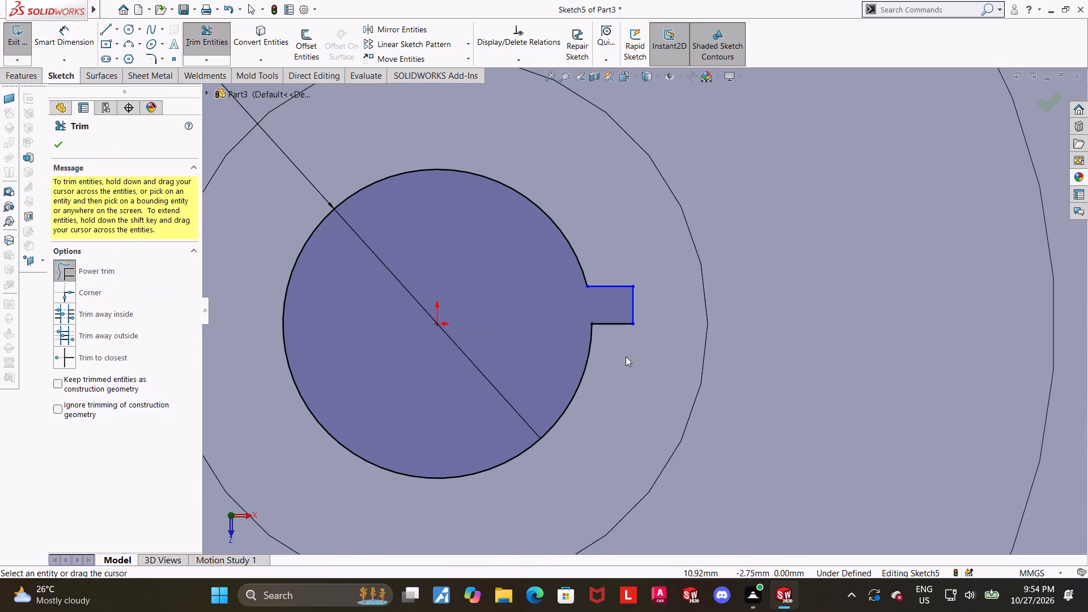
{"action": "key", "text": "Escape"}
Extend the notch outline from its lower outer corner with a vertical line about 2.04 mm downward and a horizontal line back into the circle.
{"action": "left_click", "coordinate": [110, 27]}
{"action": "left_click", "coordinate": [108, 27]}
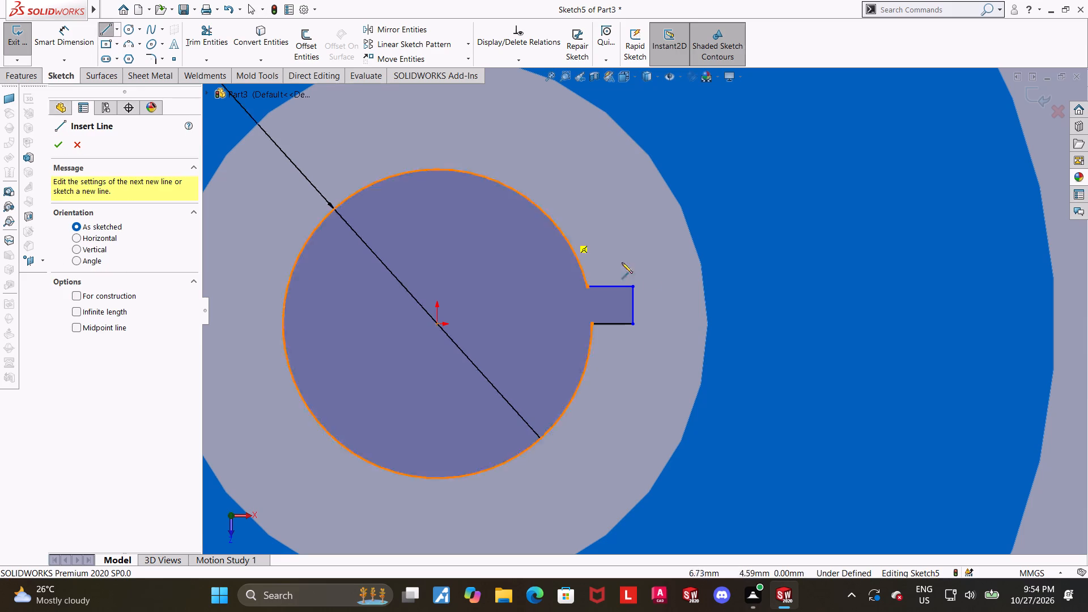
{"action": "left_click", "coordinate": [632, 324]}
{"action": "left_click", "coordinate": [631, 363]}
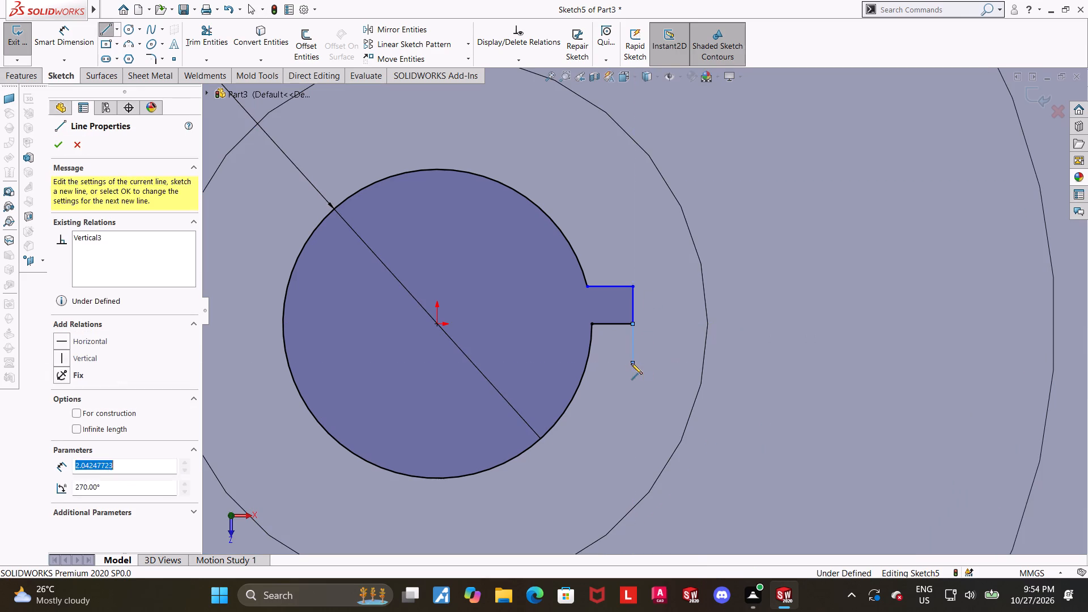
{"action": "left_click", "coordinate": [572, 364]}
{"action": "key", "text": "Escape"}
{"action": "key", "text": "Escape"}
Trim the lower arc across the notch, the lower line's overhang inside the circle, and the notch's middle horizontal line.
{"action": "left_click", "coordinate": [207, 41]}
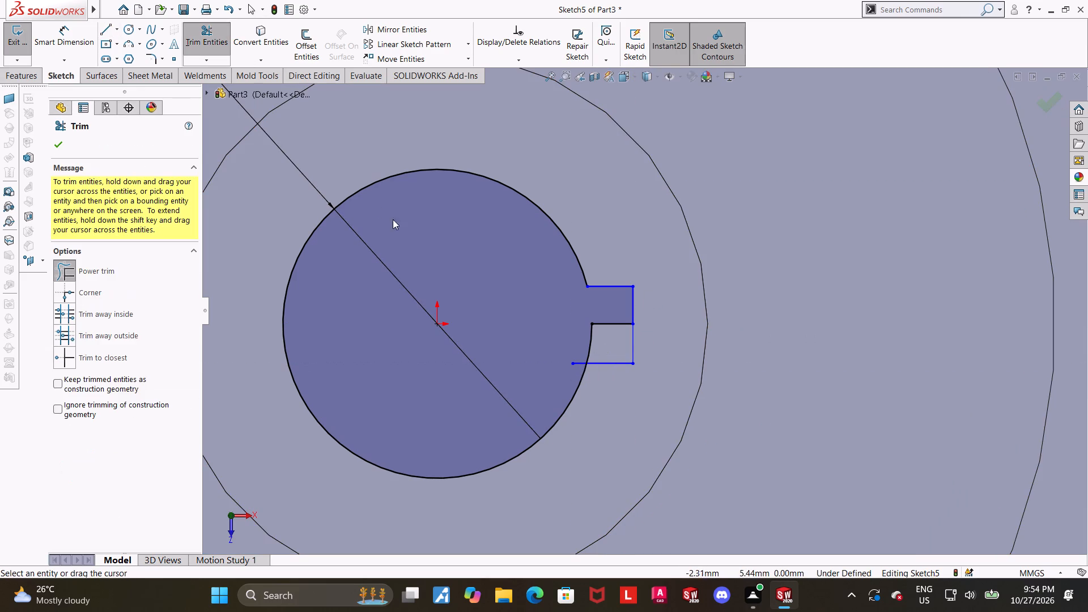
{"action": "left_click_drag", "start_coordinate": [606, 343], "coordinate": [558, 343]}
{"action": "left_click_drag", "start_coordinate": [577, 346], "coordinate": [574, 360]}
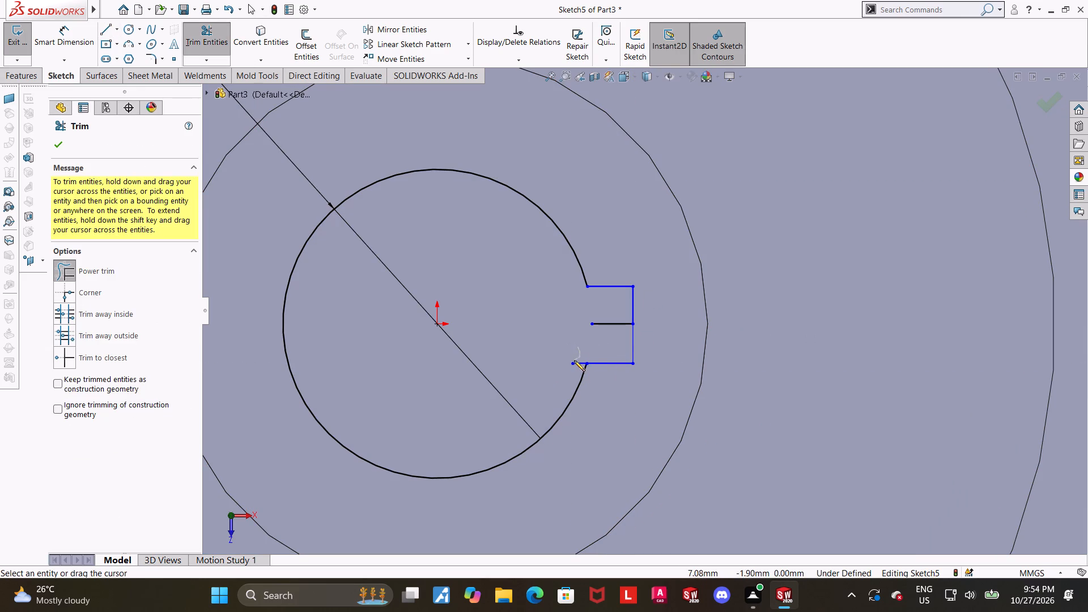
{"action": "left_click_drag", "start_coordinate": [574, 360], "coordinate": [577, 363]}
{"action": "left_click_drag", "start_coordinate": [613, 334], "coordinate": [609, 314]}
{"action": "key", "text": "Escape"}
{"action": "scroll", "coordinate": [473, 257], "scroll_direction": "up", "scroll_amount": 2}
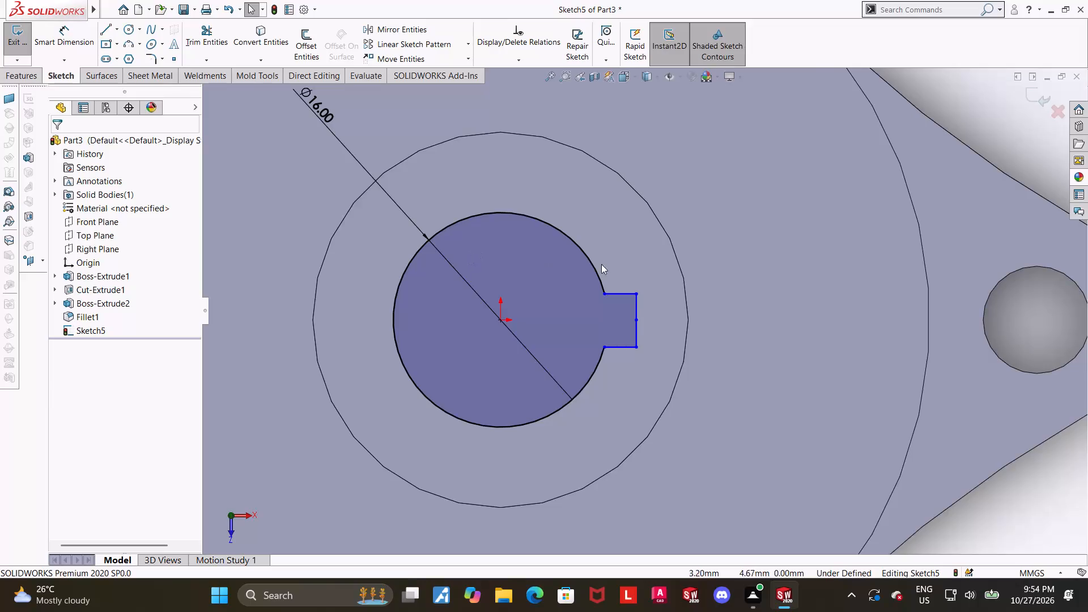
Dimension the distance between the notch's upper and lower horizontal lines as 3.98 mm.
{"action": "scroll", "coordinate": [661, 294], "scroll_direction": "down", "scroll_amount": 1}
{"action": "left_click", "coordinate": [65, 33]}
{"action": "left_click", "coordinate": [65, 33]}
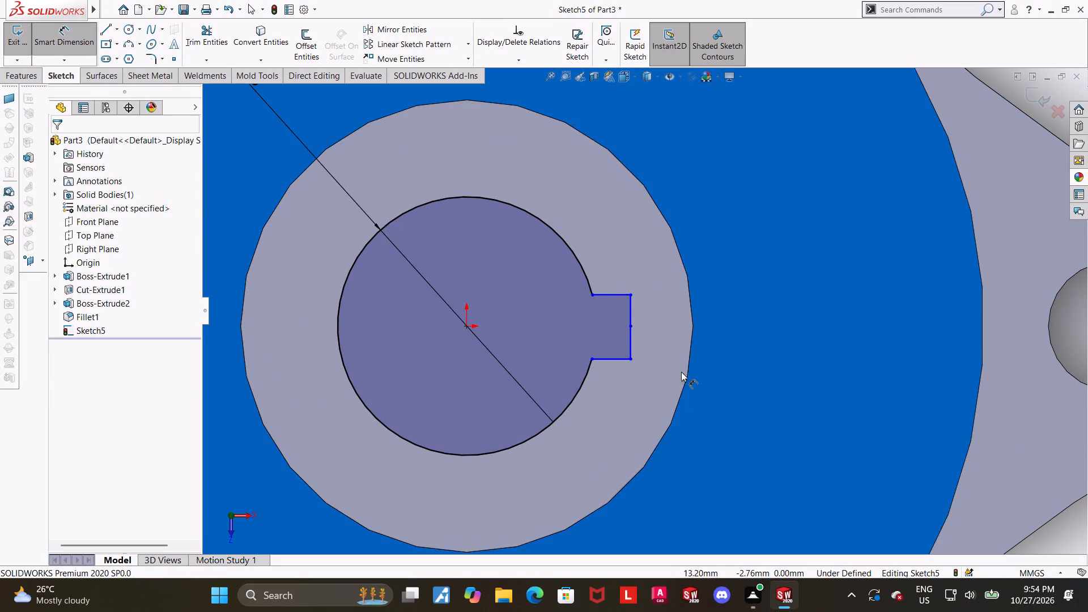
{"action": "scroll", "coordinate": [681, 372], "scroll_direction": "up", "scroll_amount": 1}
{"action": "scroll", "coordinate": [678, 280], "scroll_direction": "down", "scroll_amount": 1}
{"action": "left_click", "coordinate": [601, 301]}
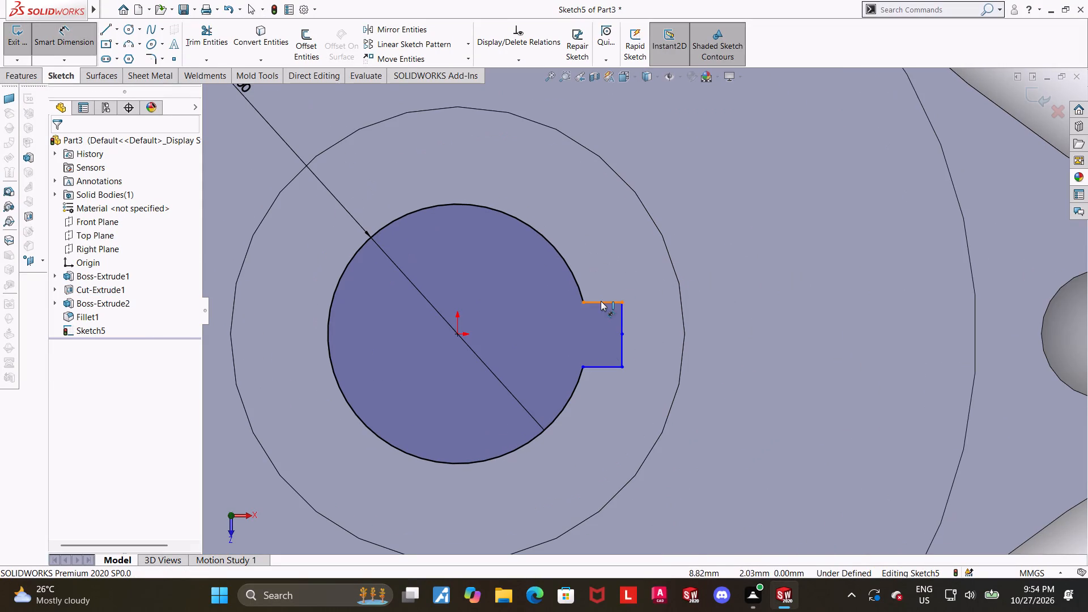
{"action": "left_click", "coordinate": [602, 365]}
{"action": "left_click", "coordinate": [776, 306]}
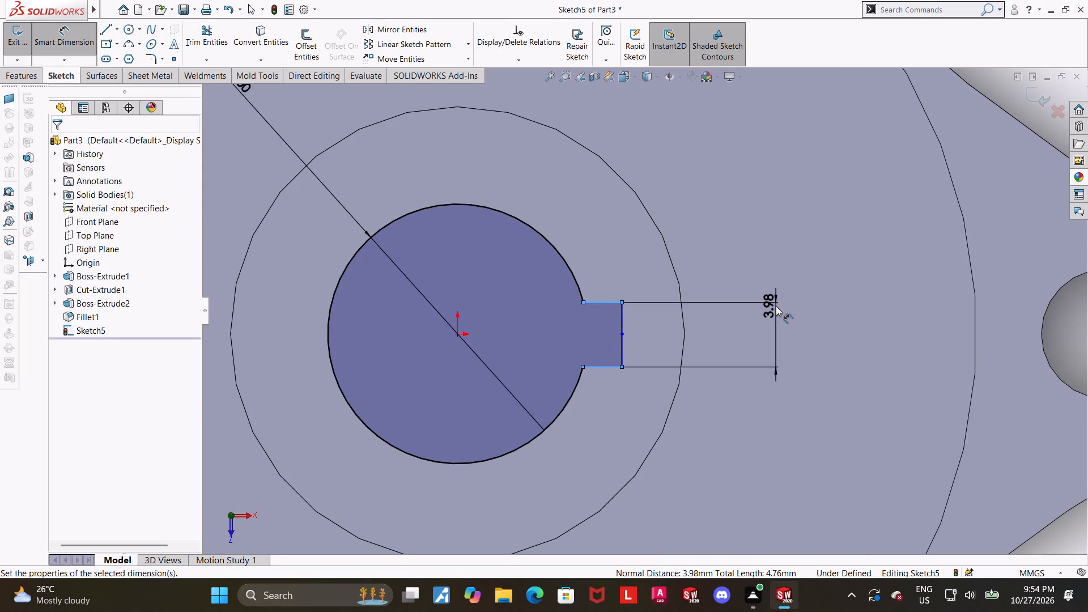
{"action": "type", "text": "3.98"}
{"action": "key", "text": "Return"}
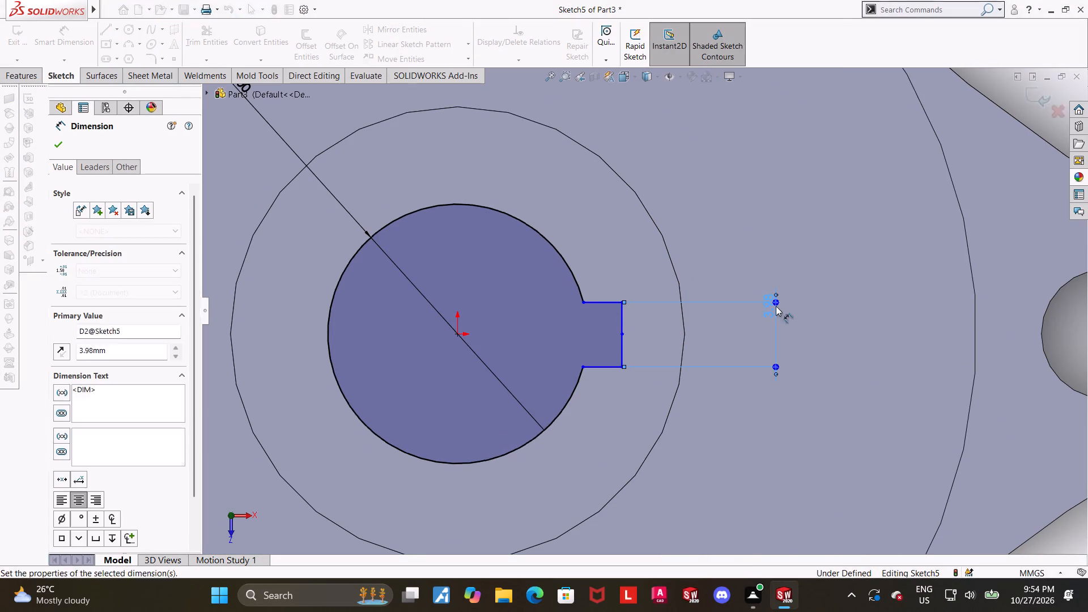
{"action": "key", "text": "Escape"}
{"action": "key", "text": "Escape"}
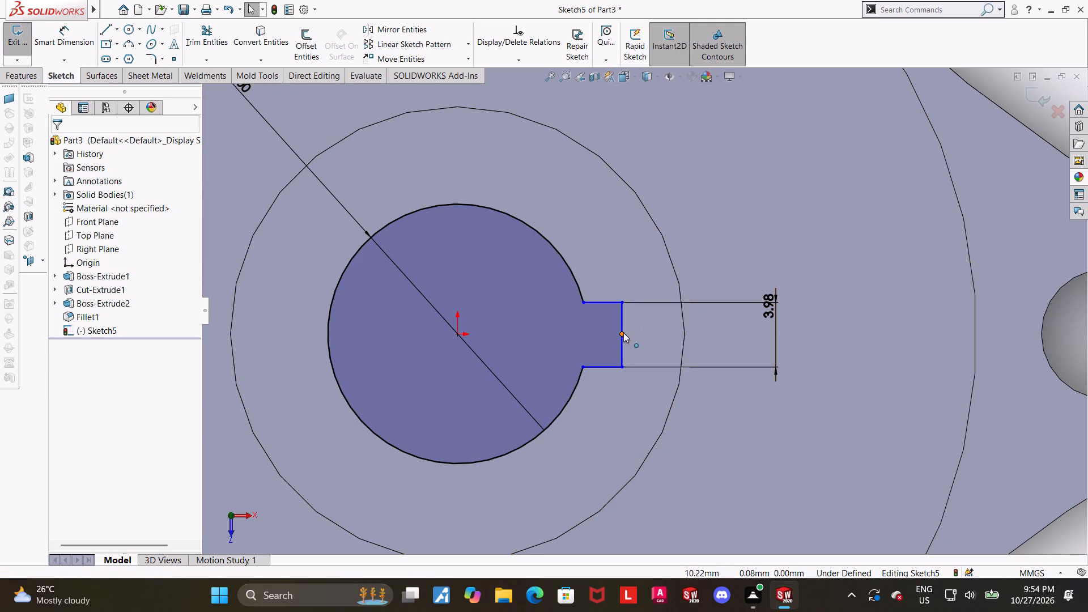
Add a horizontal relation between the shared endpoint on the notch's outer edge and the origin.
{"action": "left_click", "coordinate": [623, 333]}
{"action": "left_click", "coordinate": [457, 335], "text": "ctrl"}
{"action": "left_click", "coordinate": [56, 347]}
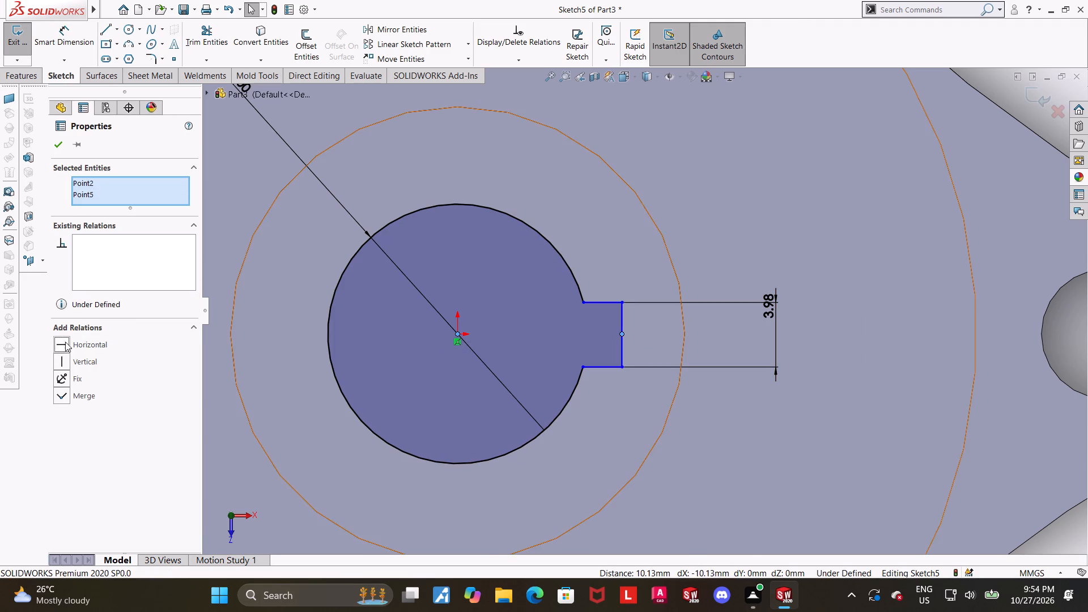
{"action": "scroll", "coordinate": [255, 347], "scroll_direction": "up", "scroll_amount": 5}
{"action": "left_click", "coordinate": [966, 437]}
Dimension the notch's depth from its upper inner corner on the circle to its outer edge as 1.85 mm.
{"action": "scroll", "coordinate": [711, 310], "scroll_direction": "down", "scroll_amount": 3}
{"action": "scroll", "coordinate": [620, 308], "scroll_direction": "down", "scroll_amount": 3}
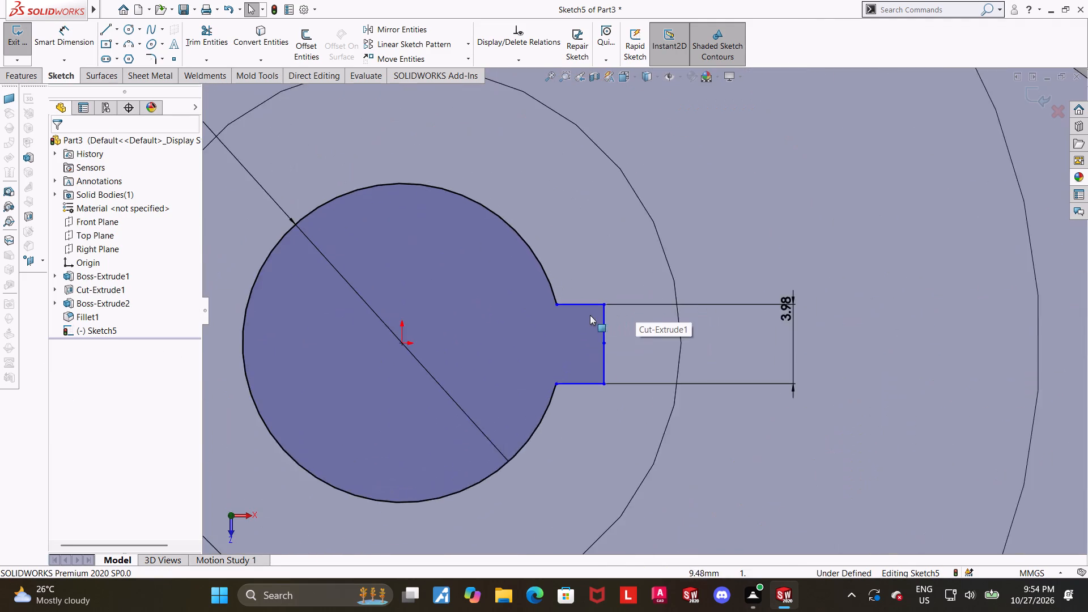
{"action": "scroll", "coordinate": [590, 315], "scroll_direction": "down", "scroll_amount": 1}
{"action": "left_click", "coordinate": [63, 33]}
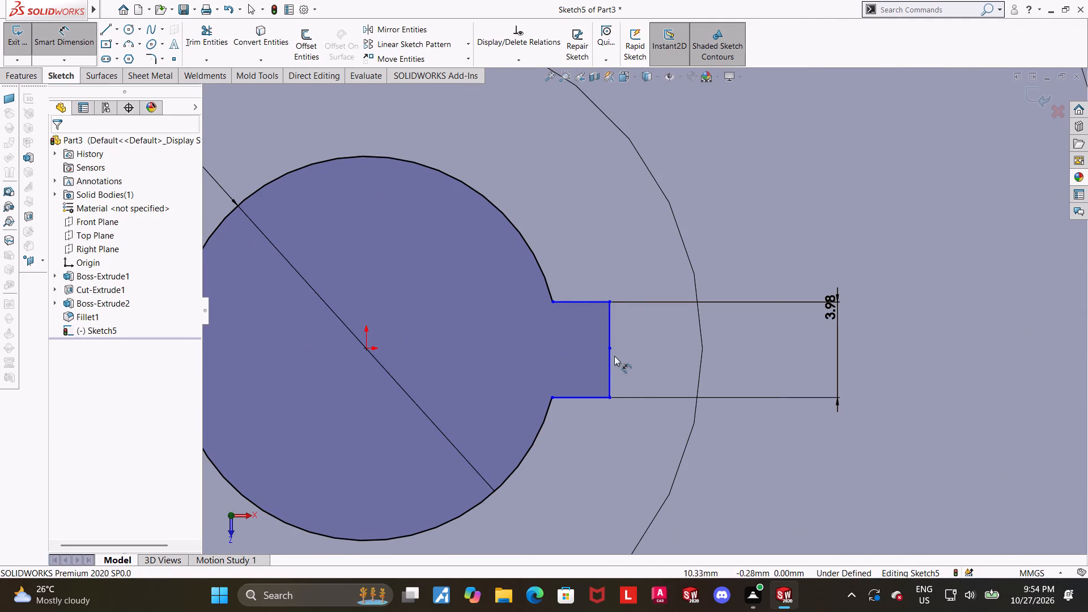
{"action": "left_click", "coordinate": [611, 354]}
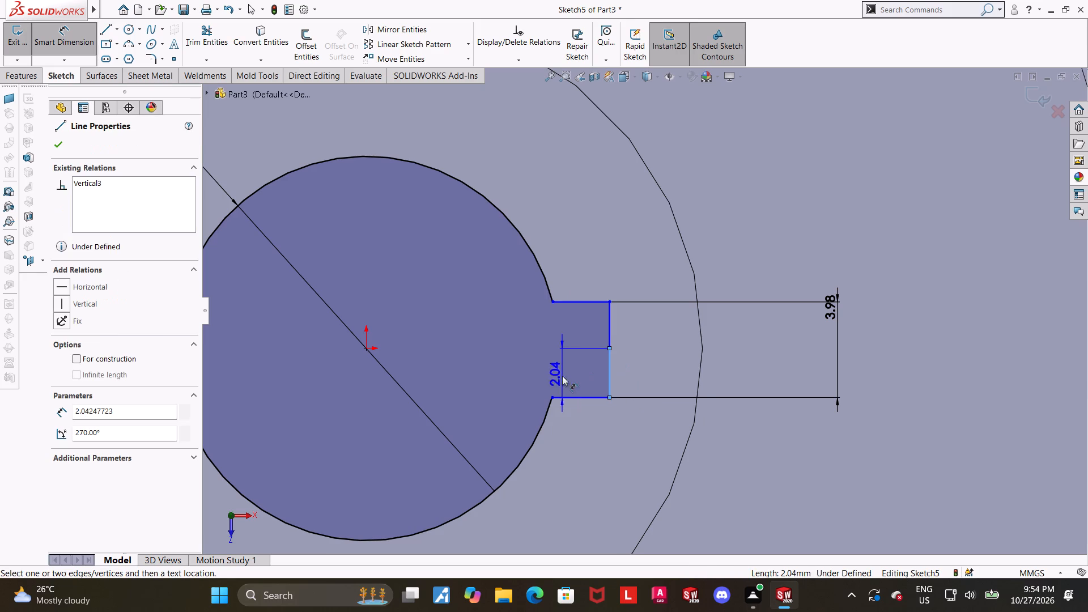
{"action": "left_click", "coordinate": [553, 301]}
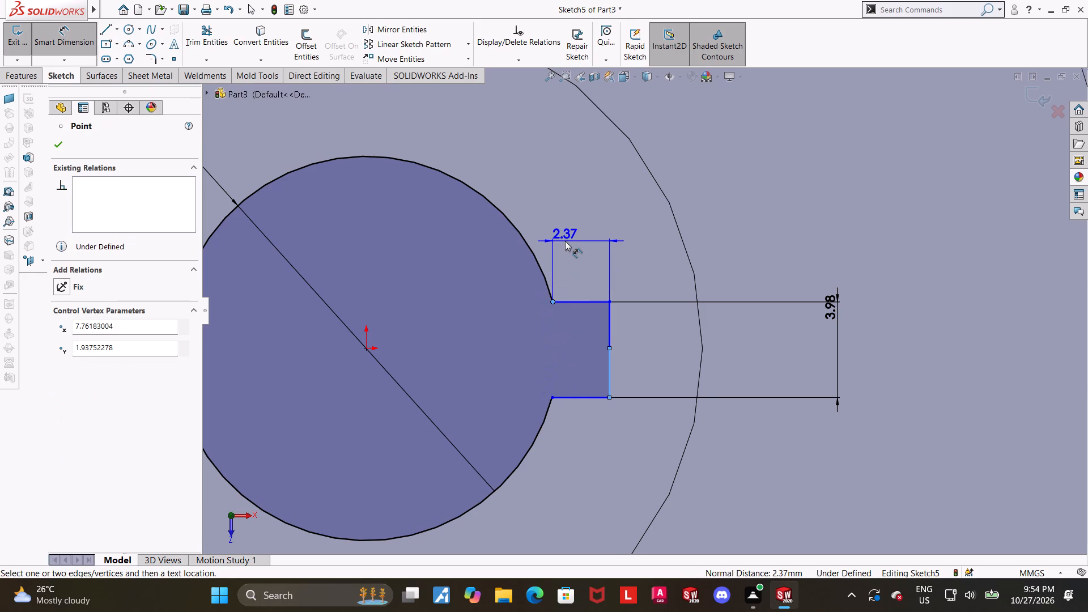
{"action": "left_click", "coordinate": [565, 241]}
{"action": "type", "text": "1.86"}
{"action": "key", "text": "BackSpace"}
{"action": "key", "text": "5"}
{"action": "key", "text": "Return"}
{"action": "key", "text": "Escape"}
{"action": "key", "text": "Escape"}
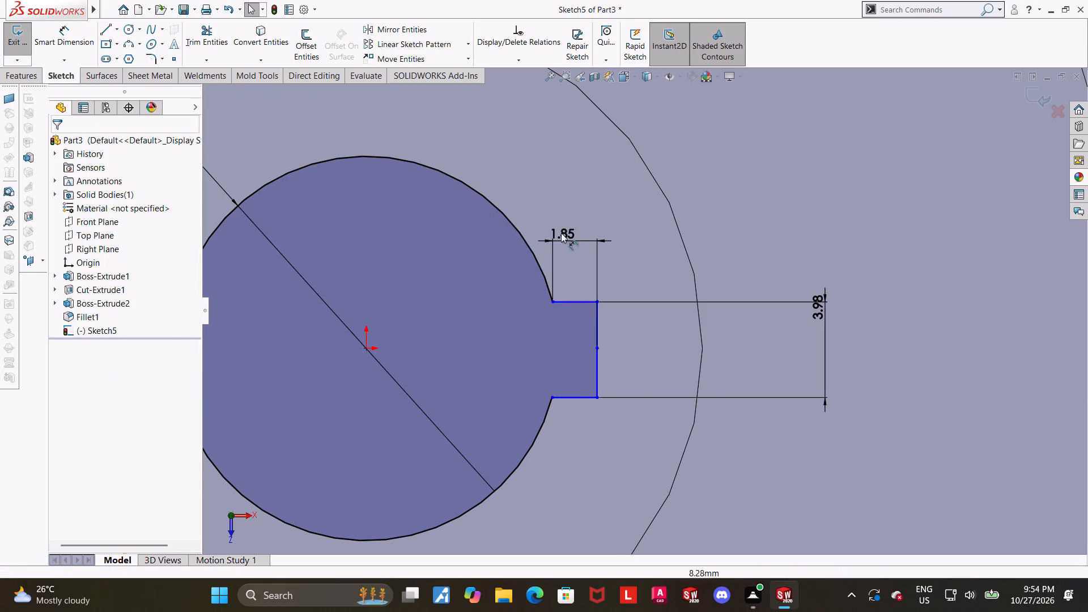
{"action": "left_click", "coordinate": [759, 474]}
{"action": "left_click", "coordinate": [626, 376]}
{"action": "scroll", "coordinate": [651, 364], "scroll_direction": "up", "scroll_amount": 3}
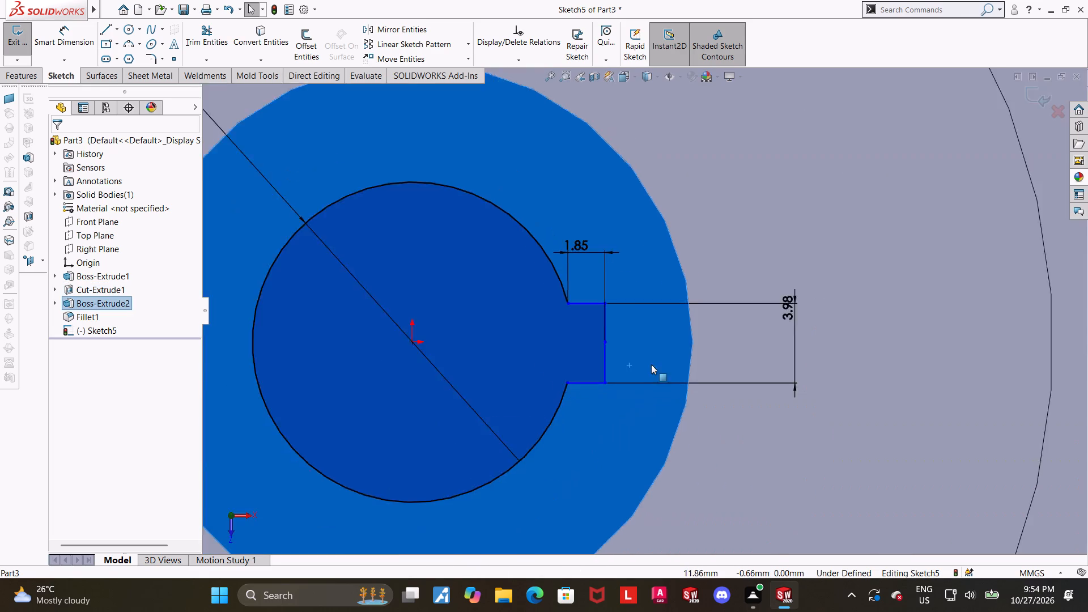
{"action": "scroll", "coordinate": [651, 364], "scroll_direction": "up", "scroll_amount": 2}
{"action": "key", "text": "Escape"}
{"action": "left_click", "coordinate": [994, 441]}
Make the two vertical segments of the notch's outer edge collinear.
{"action": "scroll", "coordinate": [612, 341], "scroll_direction": "down", "scroll_amount": 7}
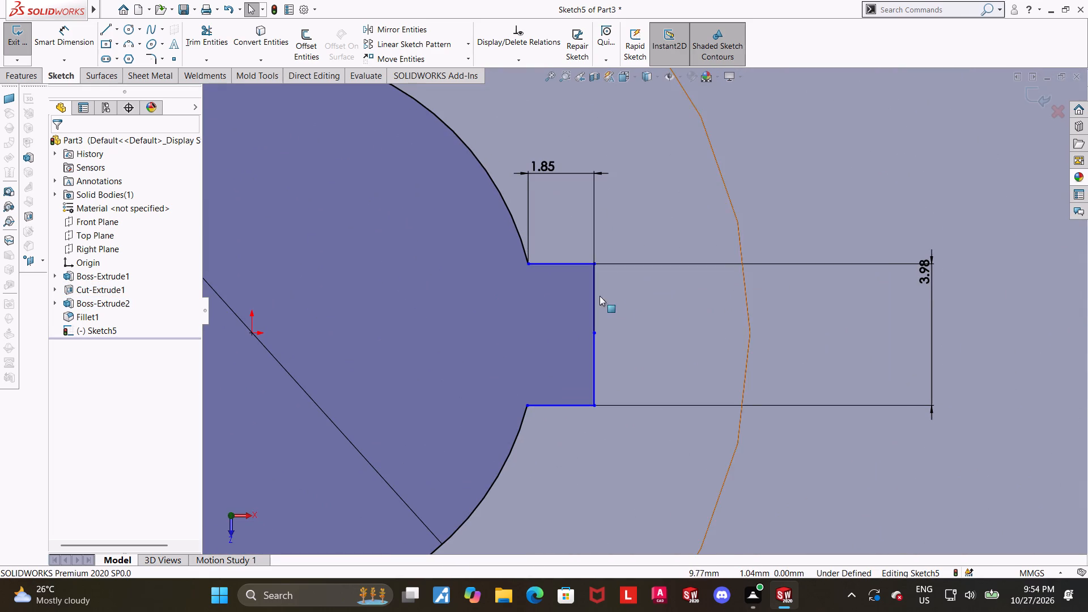
{"action": "left_click", "coordinate": [595, 294]}
{"action": "left_click", "coordinate": [594, 363], "text": "ctrl"}
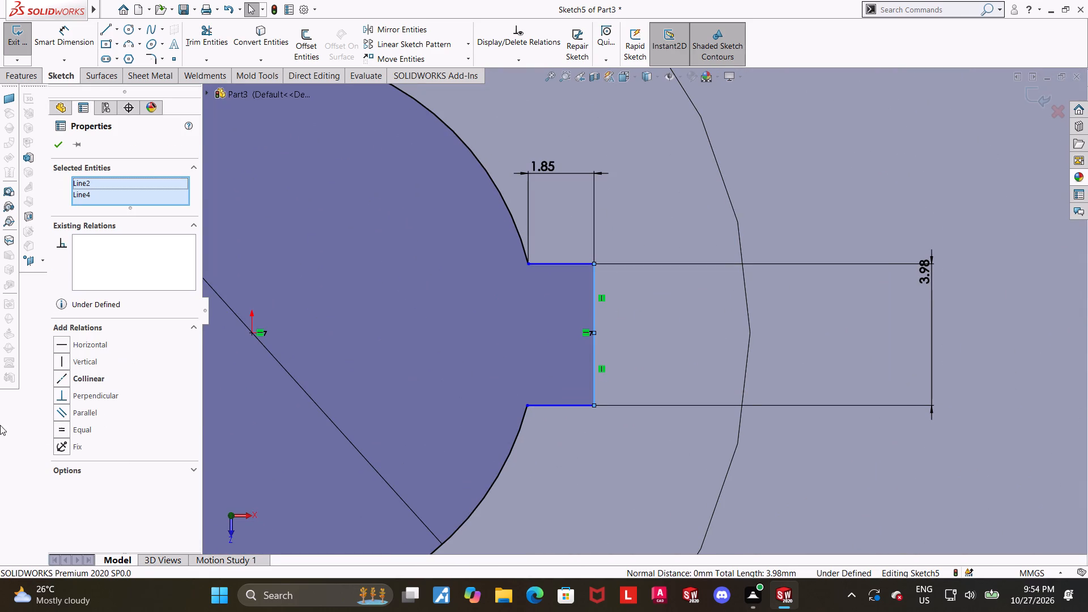
{"action": "left_click", "coordinate": [61, 379]}
{"action": "scroll", "coordinate": [444, 402], "scroll_direction": "up", "scroll_amount": 9}
{"action": "left_click", "coordinate": [1087, 505]}
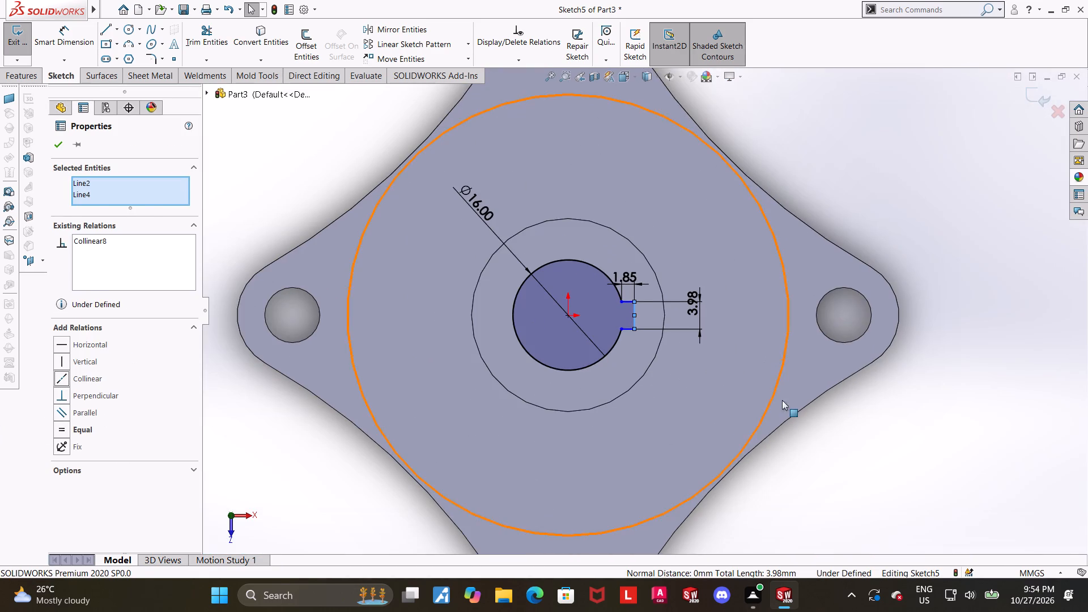
{"action": "left_click", "coordinate": [847, 463]}
Dimension the length of the upper vertical segment of the notch's outer edge at its drawn 1.94 mm.
{"action": "scroll", "coordinate": [637, 310], "scroll_direction": "down", "scroll_amount": 8}
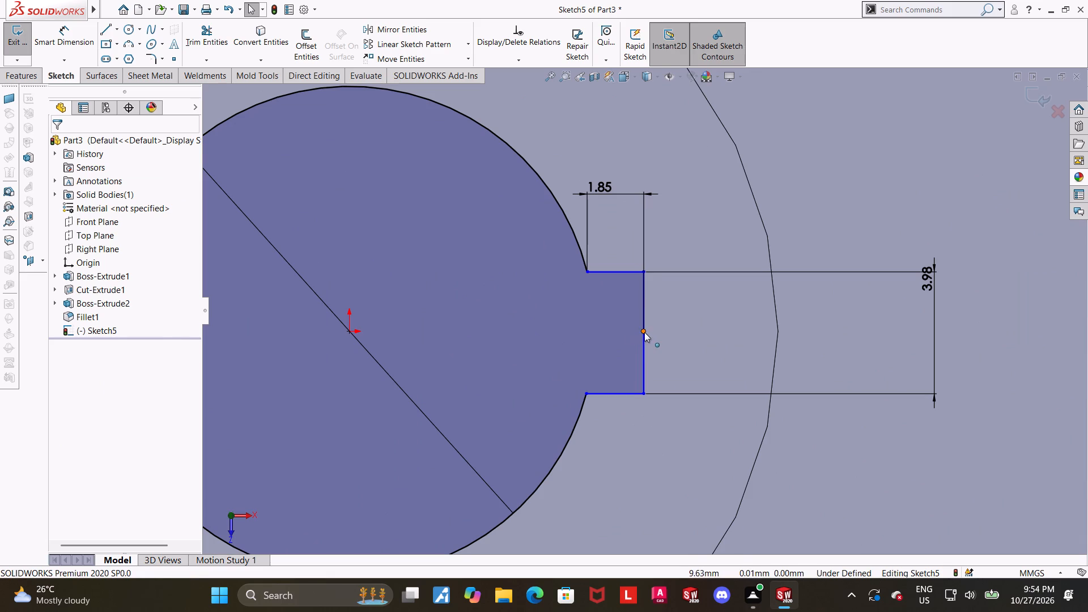
{"action": "left_click", "coordinate": [644, 332]}
{"action": "key", "text": "Escape"}
{"action": "key", "text": "Escape"}
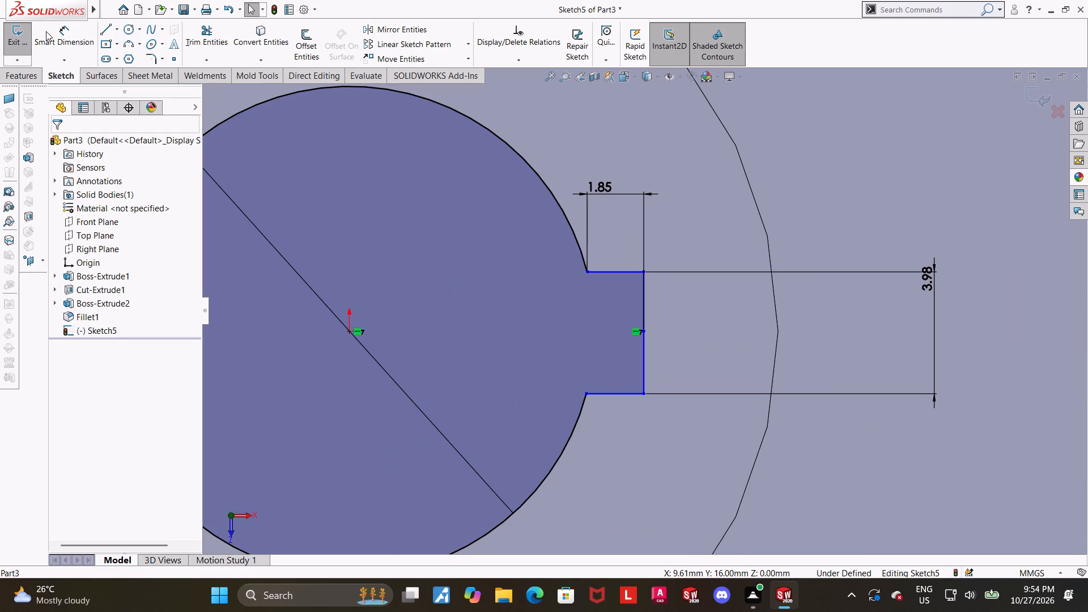
{"action": "left_click", "coordinate": [67, 44]}
{"action": "left_click", "coordinate": [645, 309]}
{"action": "left_click", "coordinate": [673, 306]}
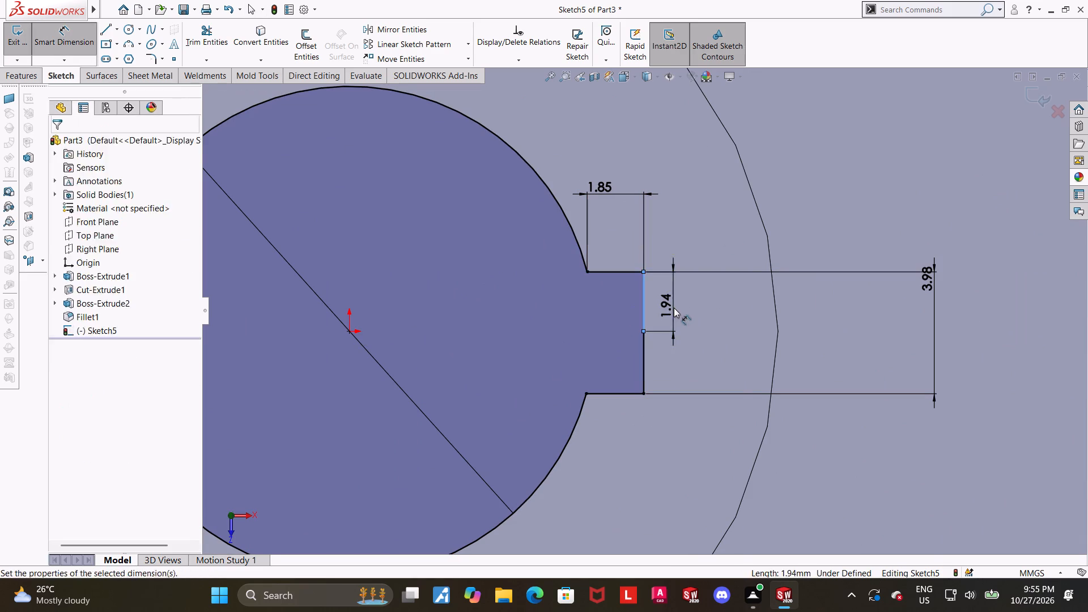
{"action": "left_click", "coordinate": [627, 284]}
{"action": "scroll", "coordinate": [679, 321], "scroll_direction": "up", "scroll_amount": 9}
{"action": "key", "text": "Escape"}
{"action": "left_click", "coordinate": [975, 432]}
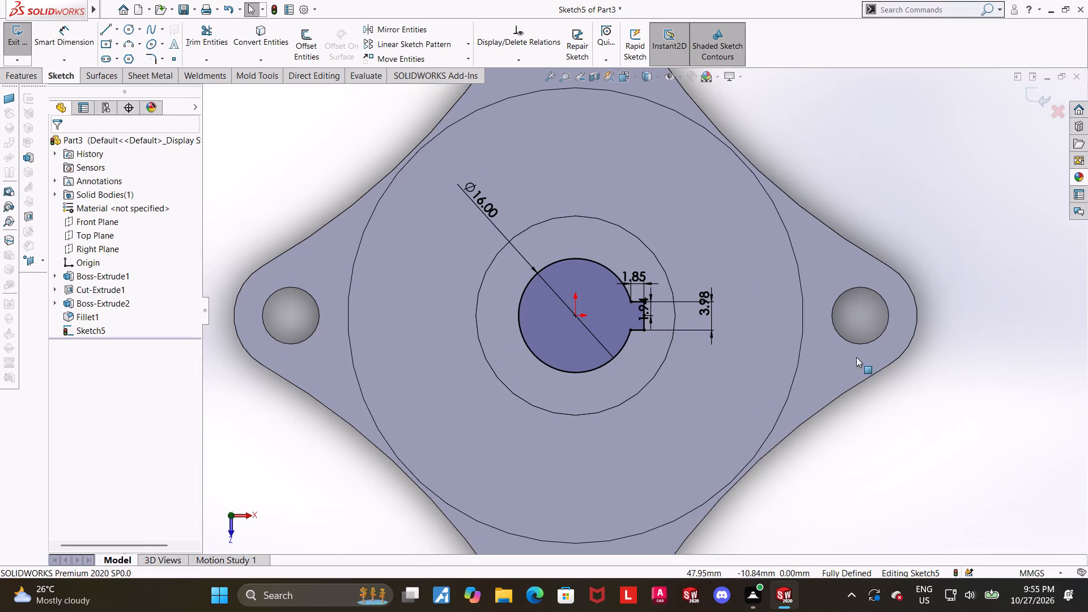
Examine the notched bore profile and its dimensions up close and within the whole flange.
{"action": "scroll", "coordinate": [622, 348], "scroll_direction": "down", "scroll_amount": 4}
{"action": "scroll", "coordinate": [719, 265], "scroll_direction": "down", "scroll_amount": 5}
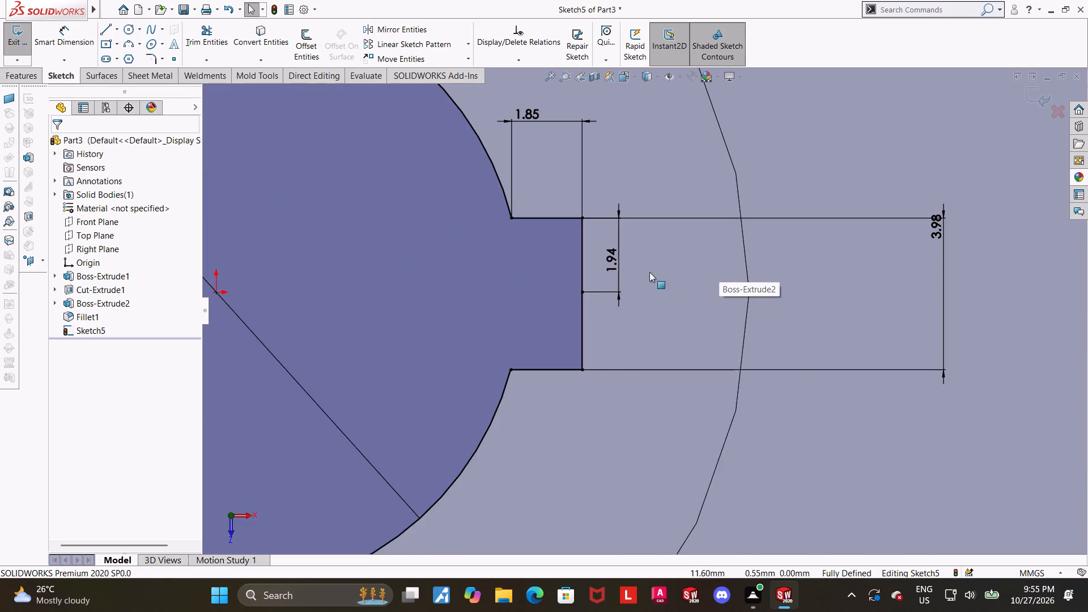
{"action": "scroll", "coordinate": [641, 272], "scroll_direction": "up", "scroll_amount": 8}
{"action": "left_click", "coordinate": [892, 464]}
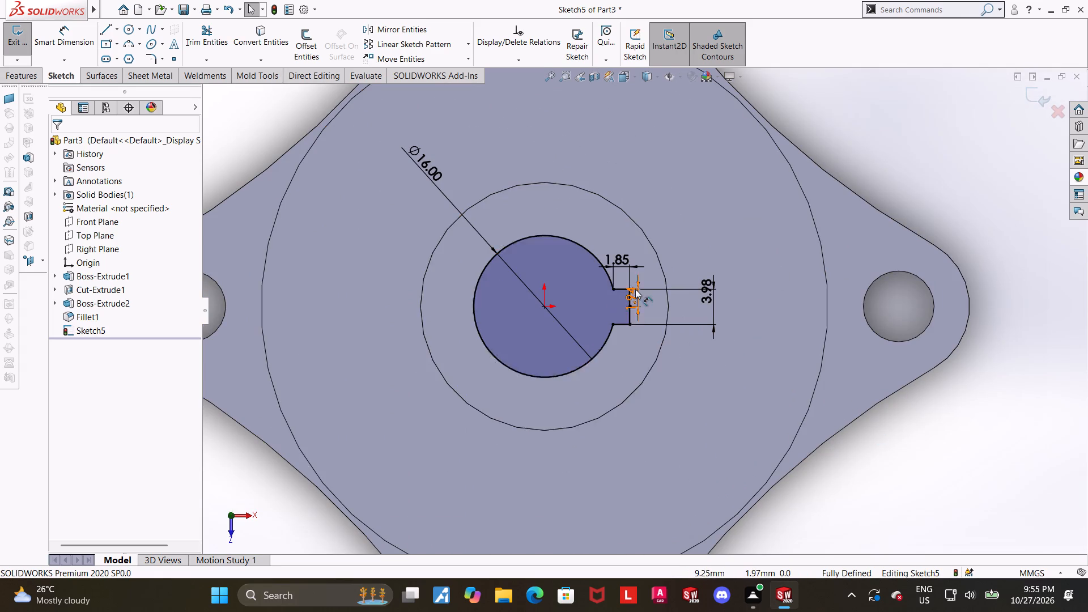
{"action": "scroll", "coordinate": [635, 289], "scroll_direction": "down", "scroll_amount": 3}
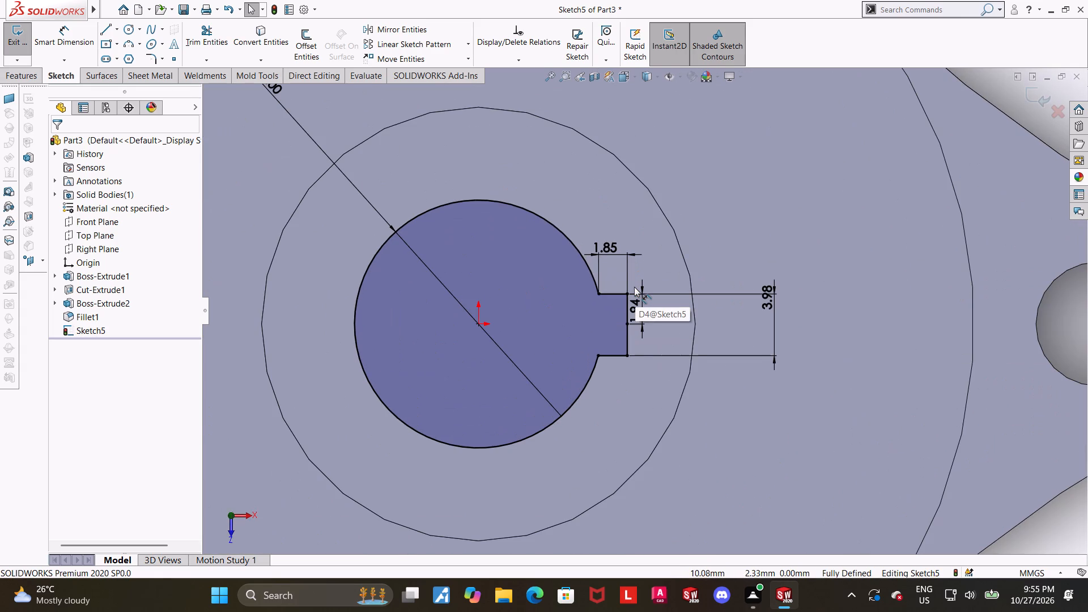
{"action": "scroll", "coordinate": [634, 287], "scroll_direction": "down", "scroll_amount": 1}
{"action": "scroll", "coordinate": [634, 287], "scroll_direction": "up", "scroll_amount": 2}
{"action": "scroll", "coordinate": [634, 287], "scroll_direction": "down", "scroll_amount": 3}
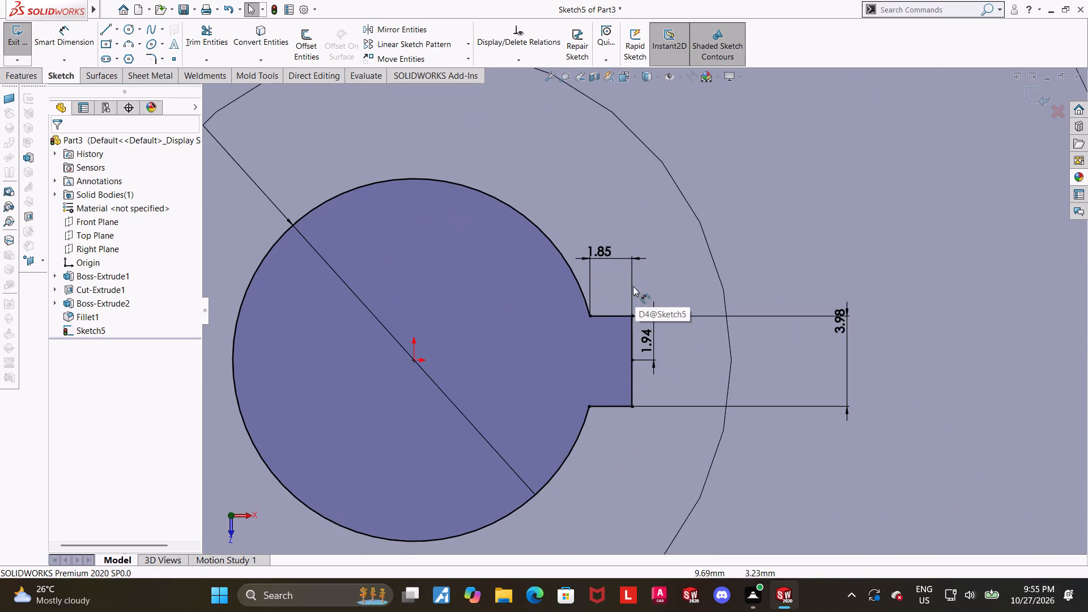
{"action": "scroll", "coordinate": [700, 286], "scroll_direction": "up", "scroll_amount": 2}
{"action": "scroll", "coordinate": [802, 321], "scroll_direction": "down", "scroll_amount": 4}
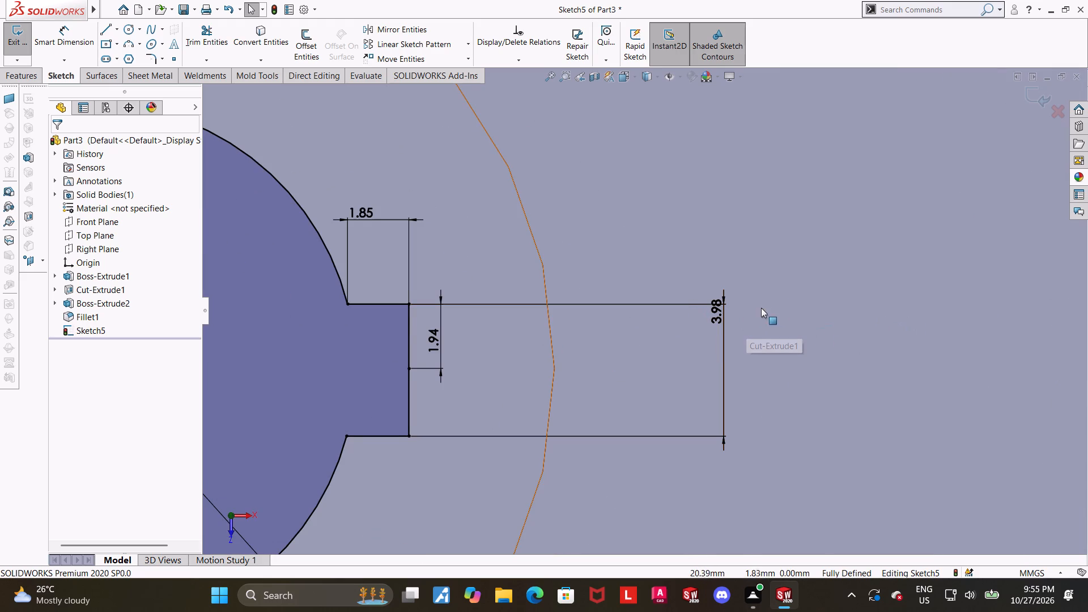
{"action": "scroll", "coordinate": [753, 310], "scroll_direction": "up", "scroll_amount": 1}
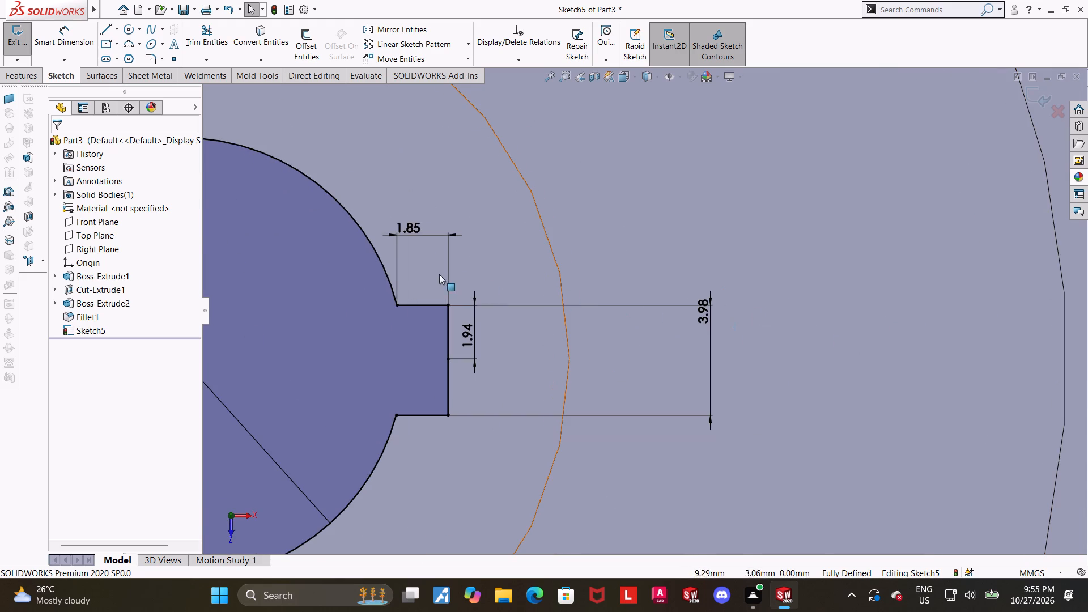
{"action": "scroll", "coordinate": [439, 274], "scroll_direction": "up", "scroll_amount": 3}
{"action": "scroll", "coordinate": [550, 341], "scroll_direction": "up", "scroll_amount": 4}
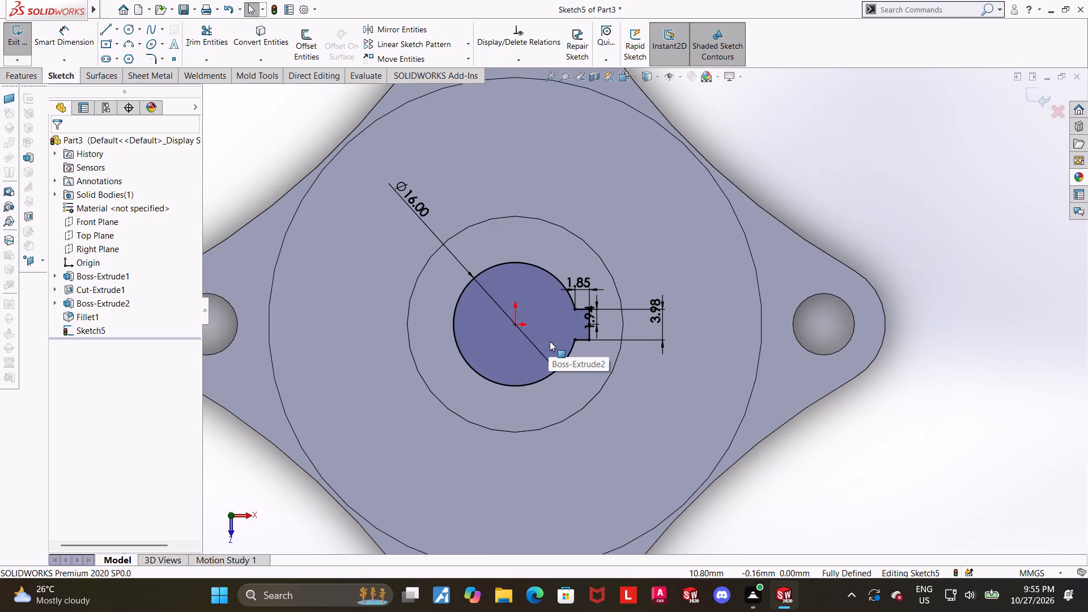
{"action": "scroll", "coordinate": [550, 341], "scroll_direction": "up", "scroll_amount": 1}
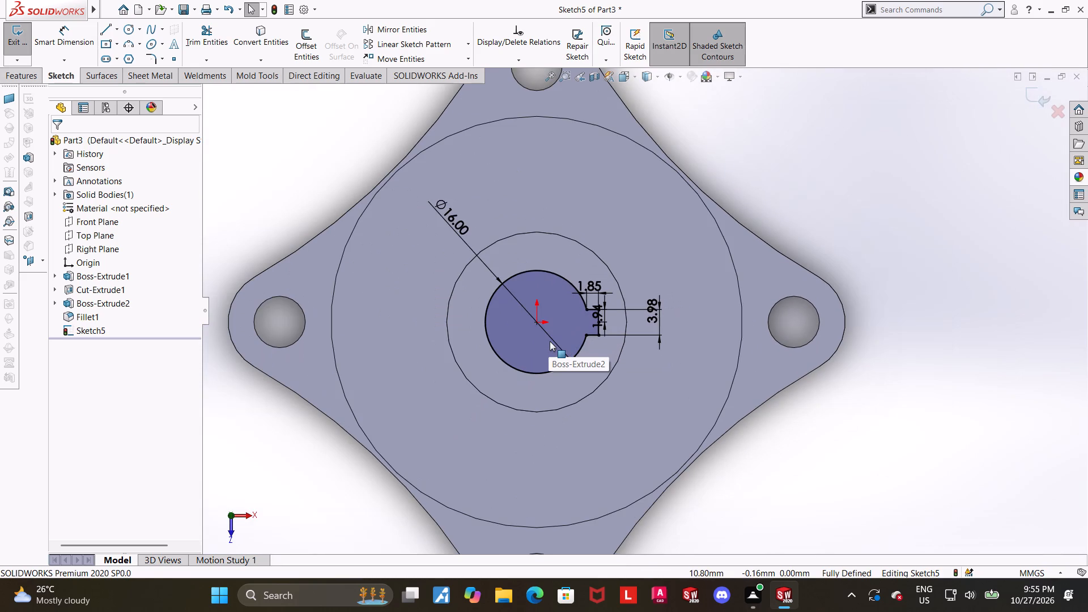
{"action": "scroll", "coordinate": [550, 339], "scroll_direction": "down", "scroll_amount": 3}
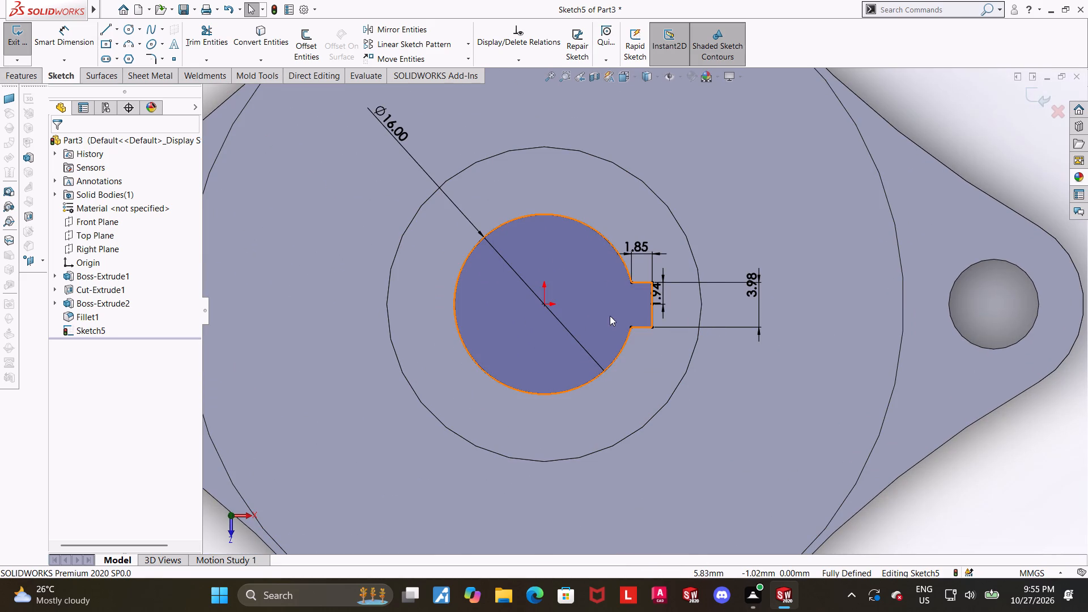
Replace the bore circle's diameter dimension with an 8 mm radius dimension.
{"action": "scroll", "coordinate": [648, 249], "scroll_direction": "up", "scroll_amount": 1}
{"action": "right_click", "coordinate": [445, 150]}
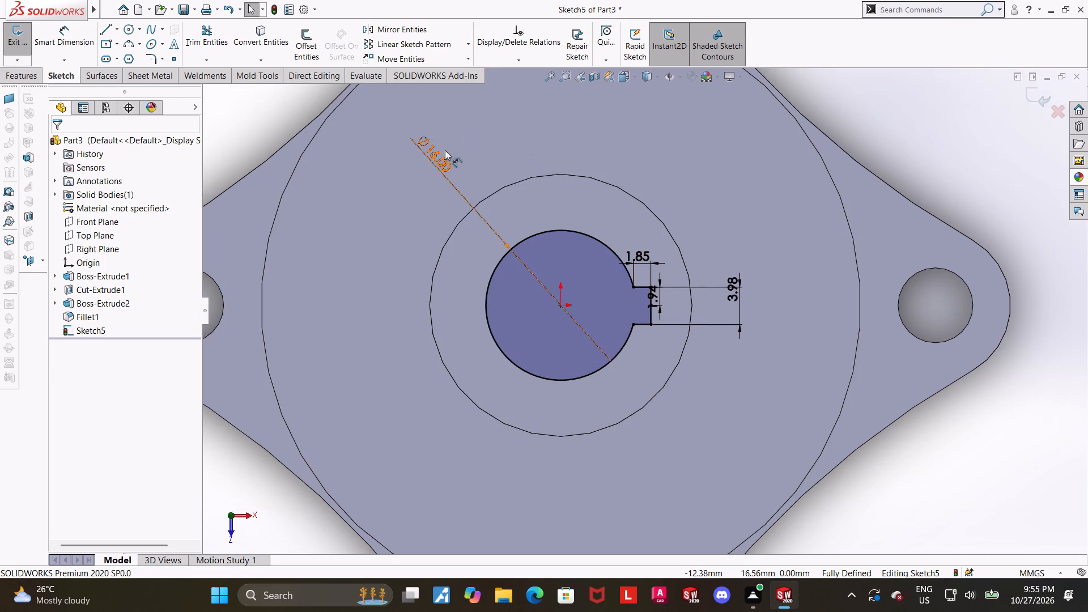
{"action": "left_click", "coordinate": [483, 284]}
{"action": "left_click", "coordinate": [61, 32]}
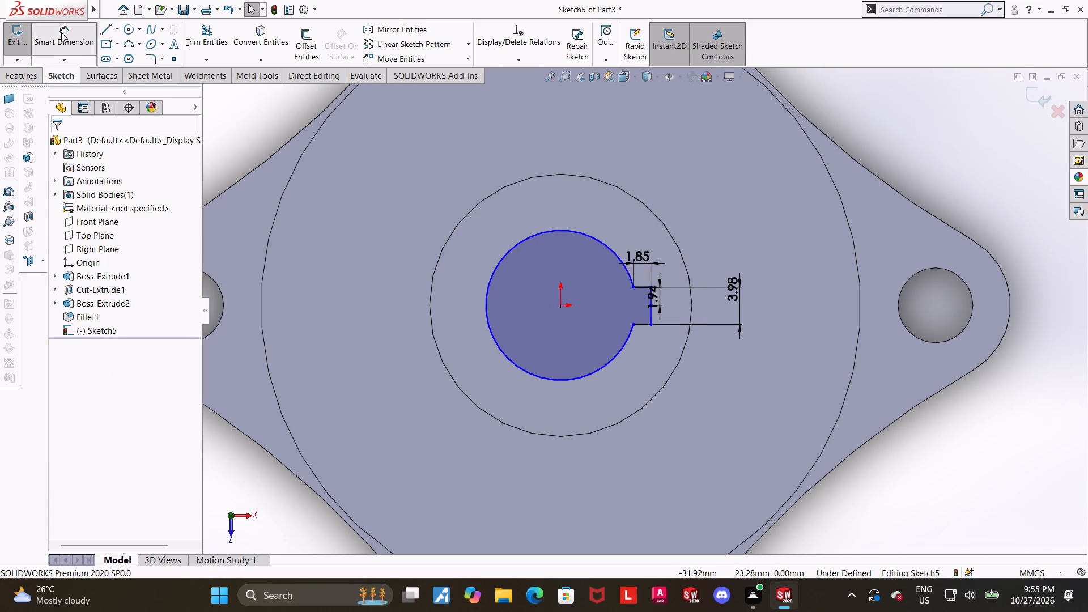
{"action": "left_click", "coordinate": [550, 232]}
{"action": "left_click", "coordinate": [433, 163]}
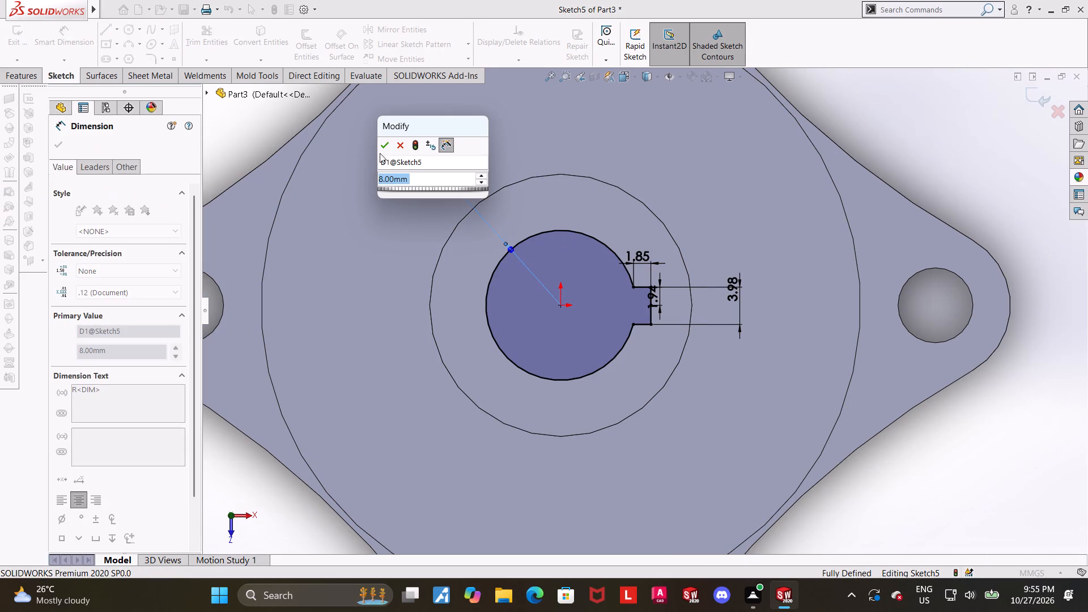
{"action": "left_click", "coordinate": [382, 147]}
{"action": "scroll", "coordinate": [619, 283], "scroll_direction": "up", "scroll_amount": 3}
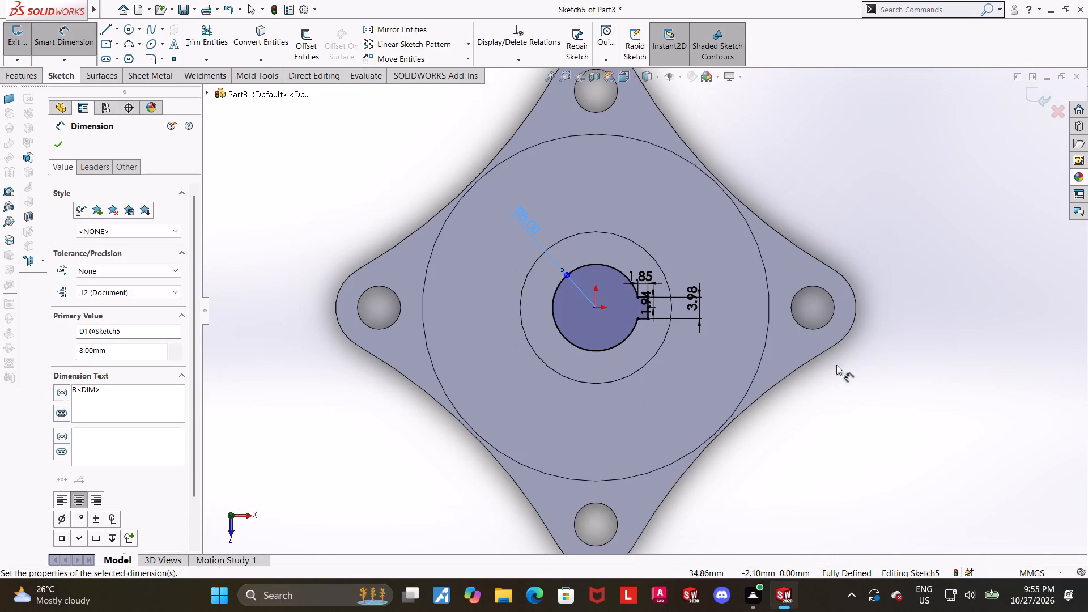
{"action": "left_click", "coordinate": [866, 426]}
Exit the sketch and cut the notched bore profile through the full length of the part with an Extruded Cut.
{"action": "scroll", "coordinate": [816, 419], "scroll_direction": "up", "scroll_amount": 1}
{"action": "middle_click_drag", "start_coordinate": [809, 418], "coordinate": [810, 351]}
{"action": "left_click", "coordinate": [1034, 95]}
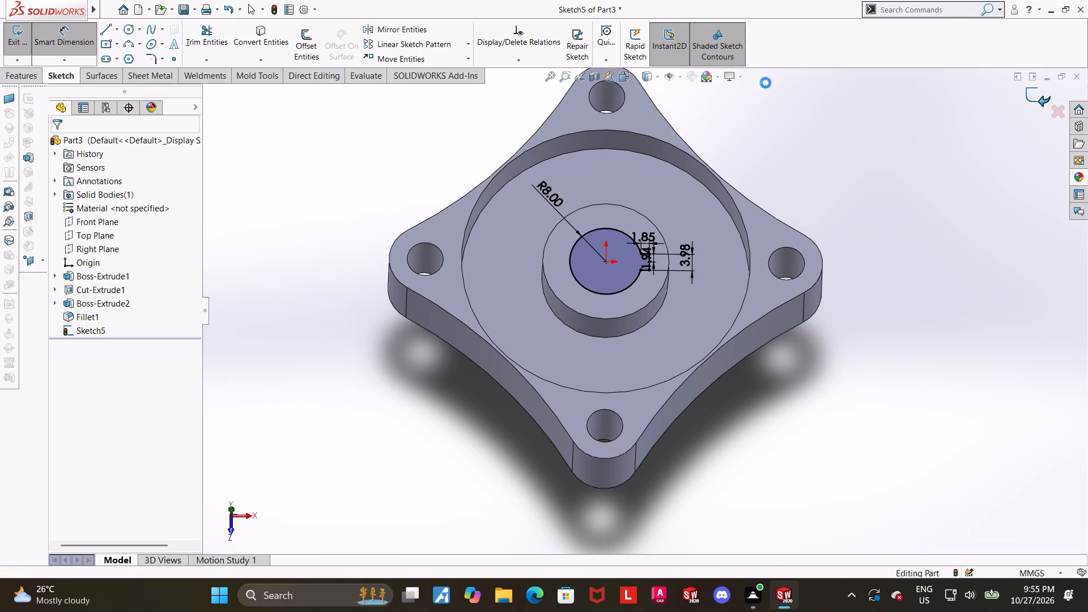
{"action": "left_click", "coordinate": [199, 41]}
{"action": "middle_click_drag", "start_coordinate": [371, 304], "coordinate": [367, 262]}
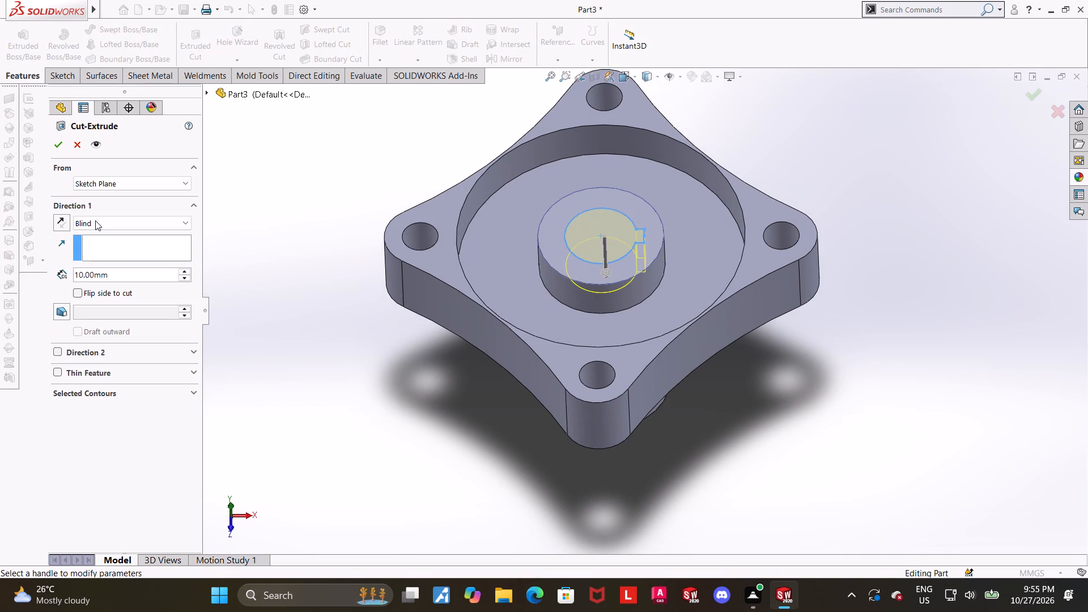
{"action": "left_click", "coordinate": [95, 220]}
{"action": "left_click", "coordinate": [100, 242]}
{"action": "left_click", "coordinate": [63, 148]}
{"action": "left_click", "coordinate": [849, 427]}
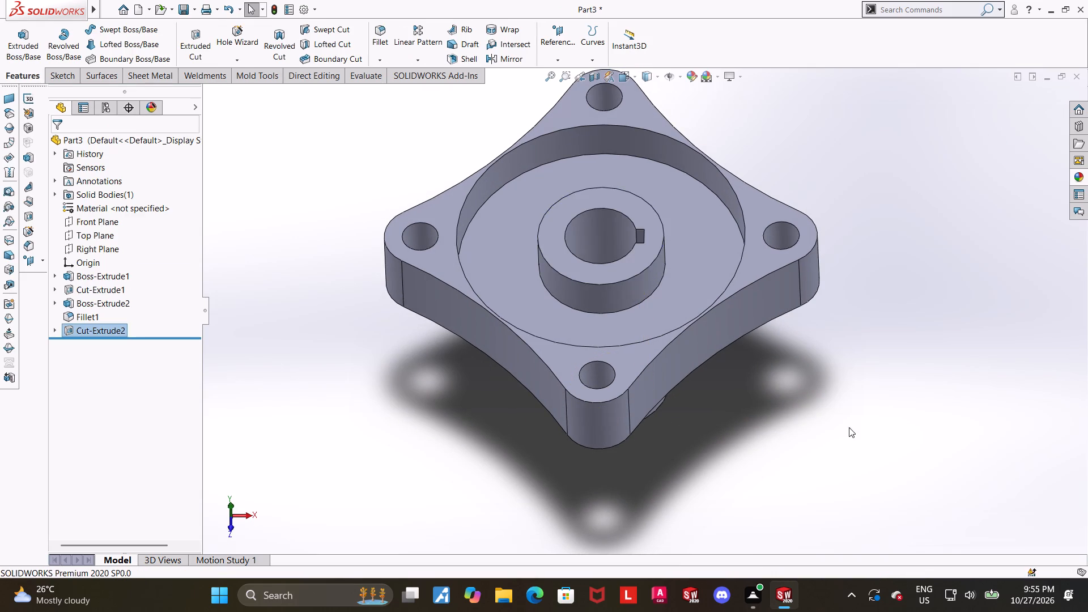
{"action": "middle_click_drag", "start_coordinate": [838, 427], "coordinate": [831, 175]}
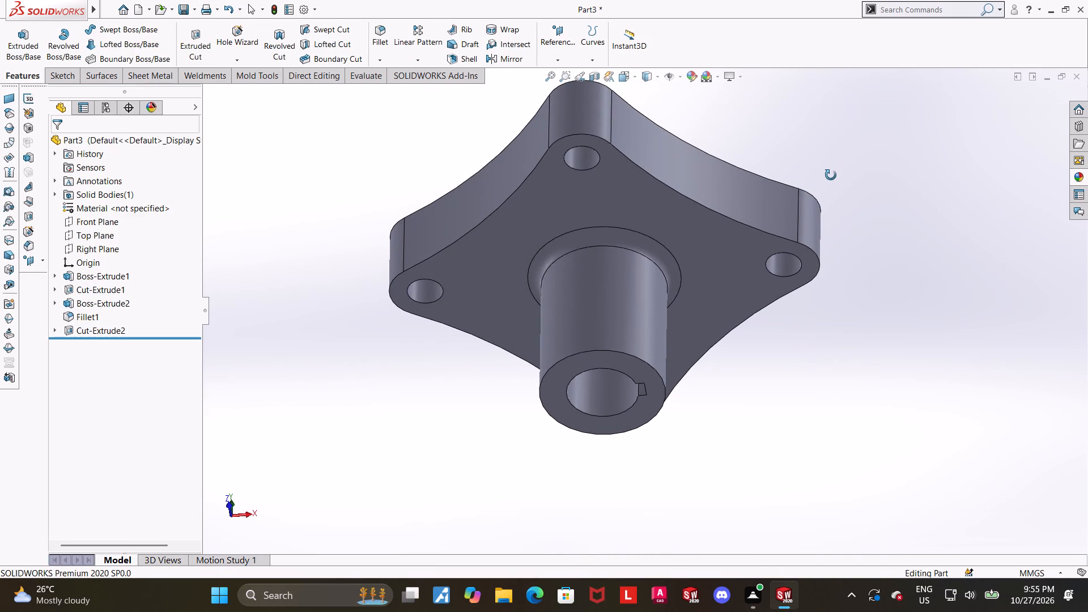
{"action": "middle_click_drag", "start_coordinate": [831, 175], "coordinate": [825, 385]}
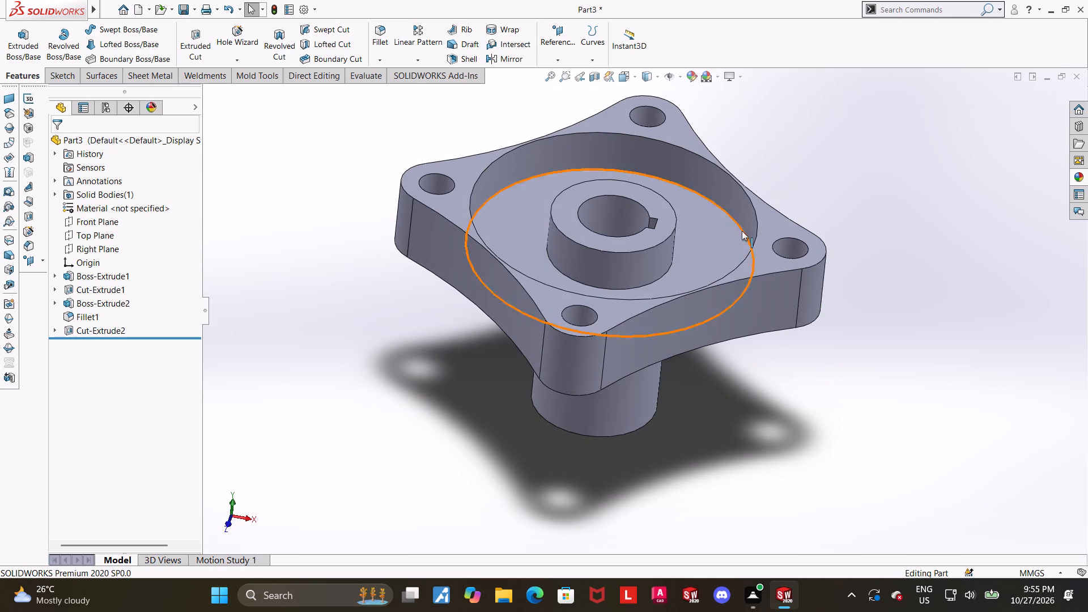
Measure the diameter of the boss's outer cylindrical face inside the pocket.
{"action": "scroll", "coordinate": [677, 177], "scroll_direction": "down", "scroll_amount": 4}
{"action": "key", "text": "Escape"}
{"action": "left_click", "coordinate": [362, 75]}
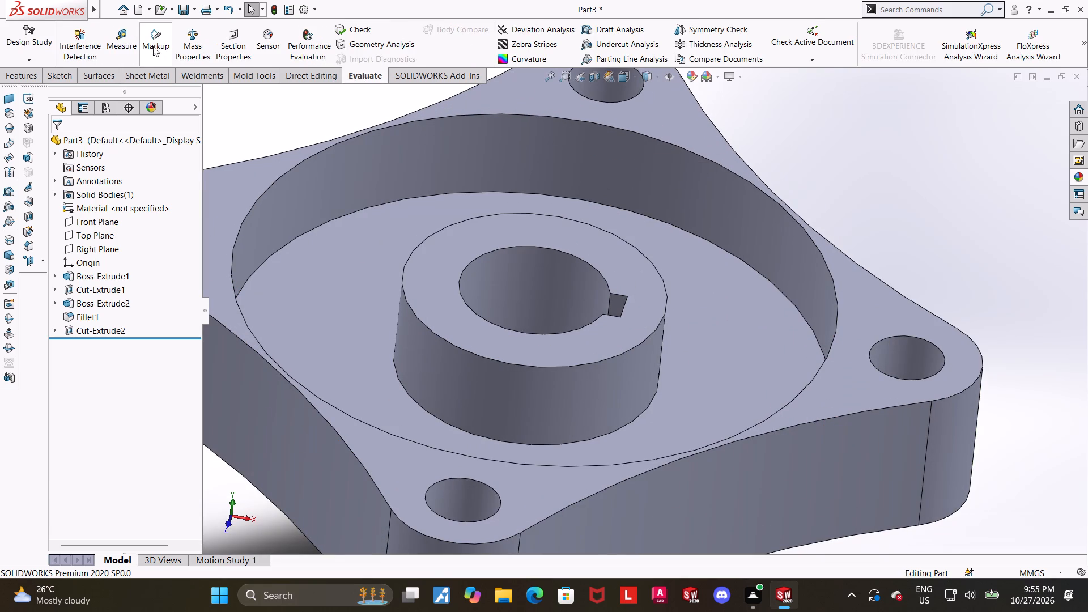
{"action": "left_click", "coordinate": [126, 42]}
{"action": "left_click", "coordinate": [426, 355]}
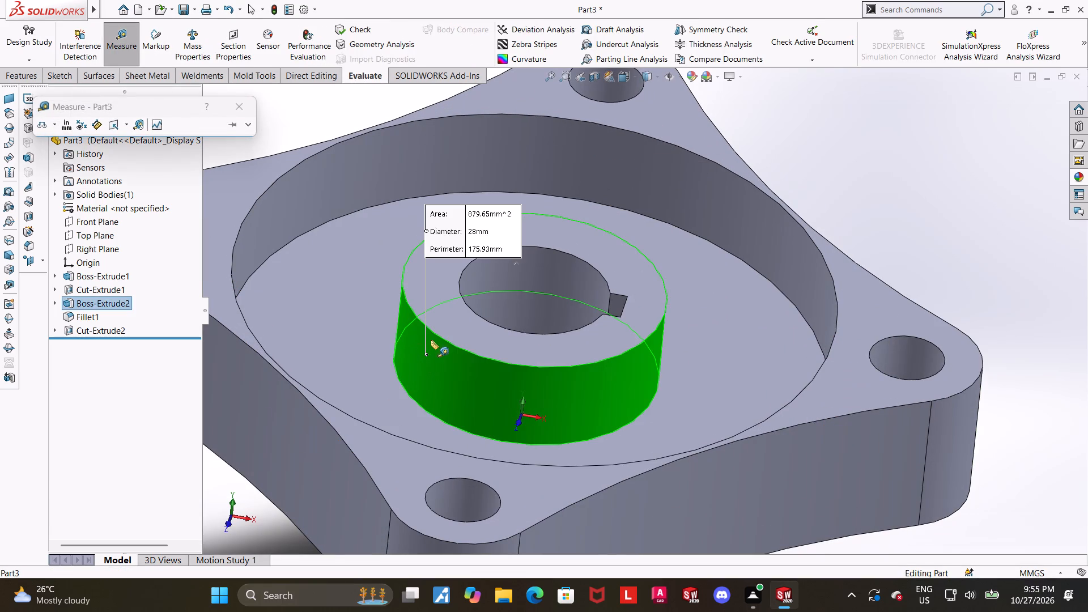
{"action": "key", "text": "Escape"}
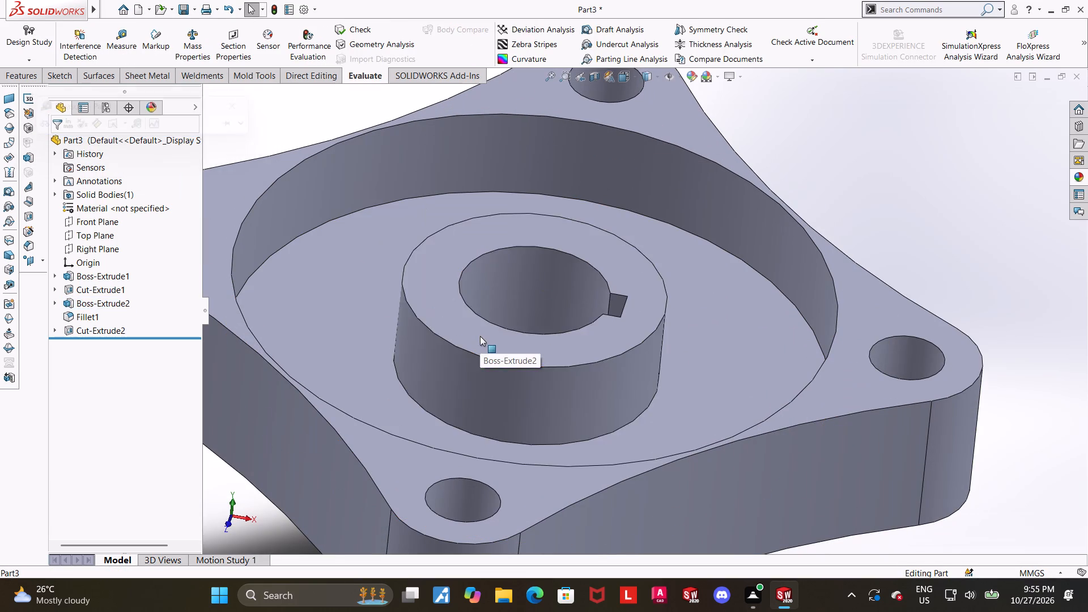
Examine the whole flange from above and from the front.
{"action": "scroll", "coordinate": [480, 336], "scroll_direction": "up", "scroll_amount": 4}
{"action": "middle_click_drag", "start_coordinate": [891, 358], "coordinate": [947, 372]}
{"action": "scroll", "coordinate": [891, 358], "scroll_direction": "up", "scroll_amount": 1}
{"action": "scroll", "coordinate": [946, 376], "scroll_direction": "up", "scroll_amount": 1}
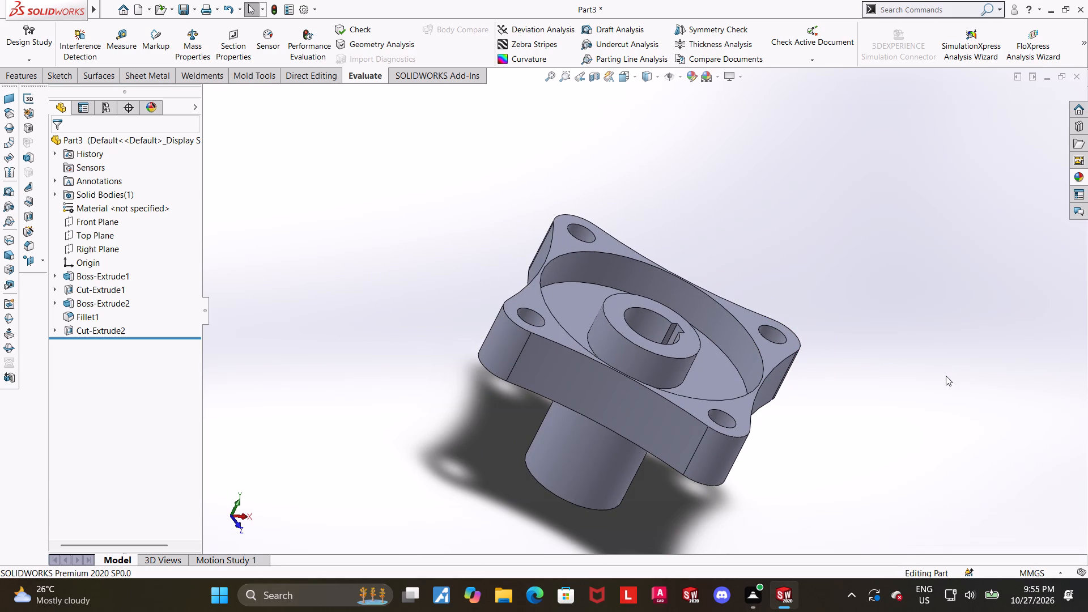
{"action": "middle_click_drag", "start_coordinate": [922, 385], "coordinate": [908, 390]}
{"action": "scroll", "coordinate": [887, 392], "scroll_direction": "up", "scroll_amount": 2}
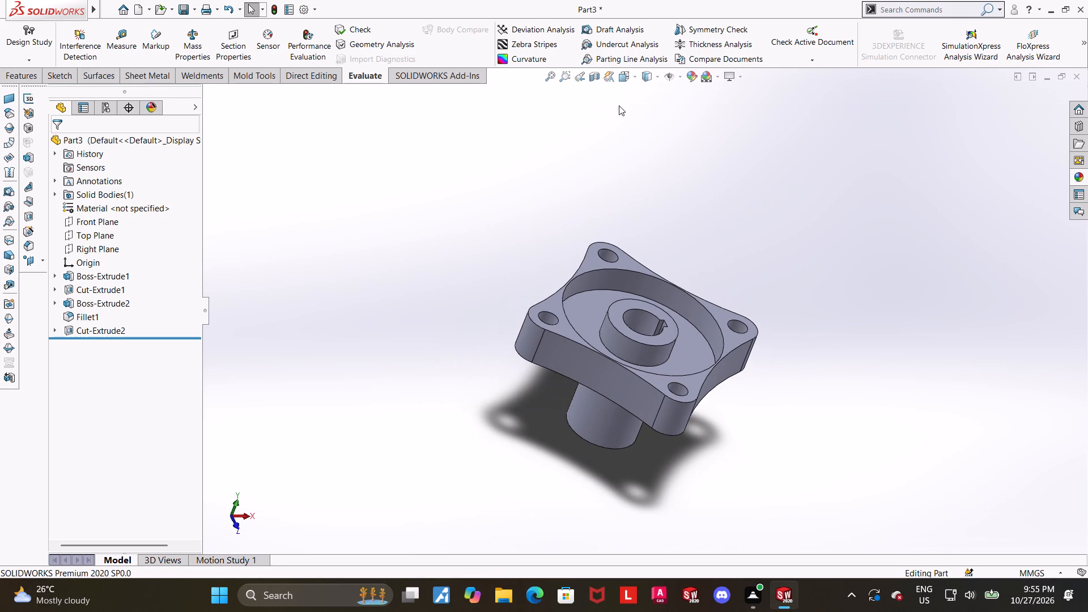
{"action": "left_click", "coordinate": [622, 86]}
{"action": "left_click", "coordinate": [620, 78]}
{"action": "left_click", "coordinate": [539, 443]}
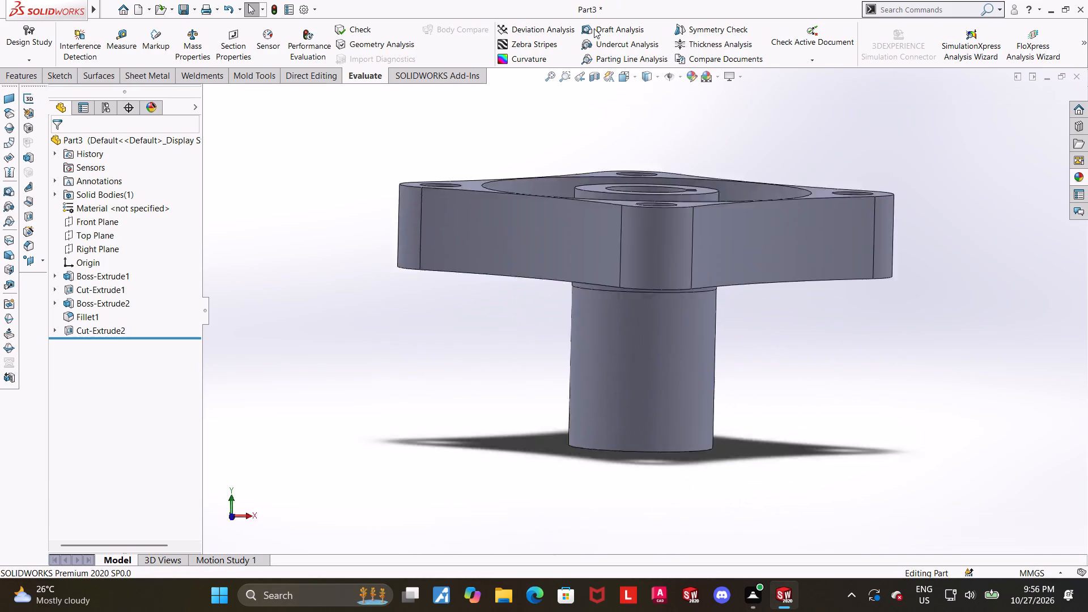
Examine the flange's interior in a section view on the Front Plane, and return to the unsectioned model.
{"action": "left_click", "coordinate": [595, 76]}
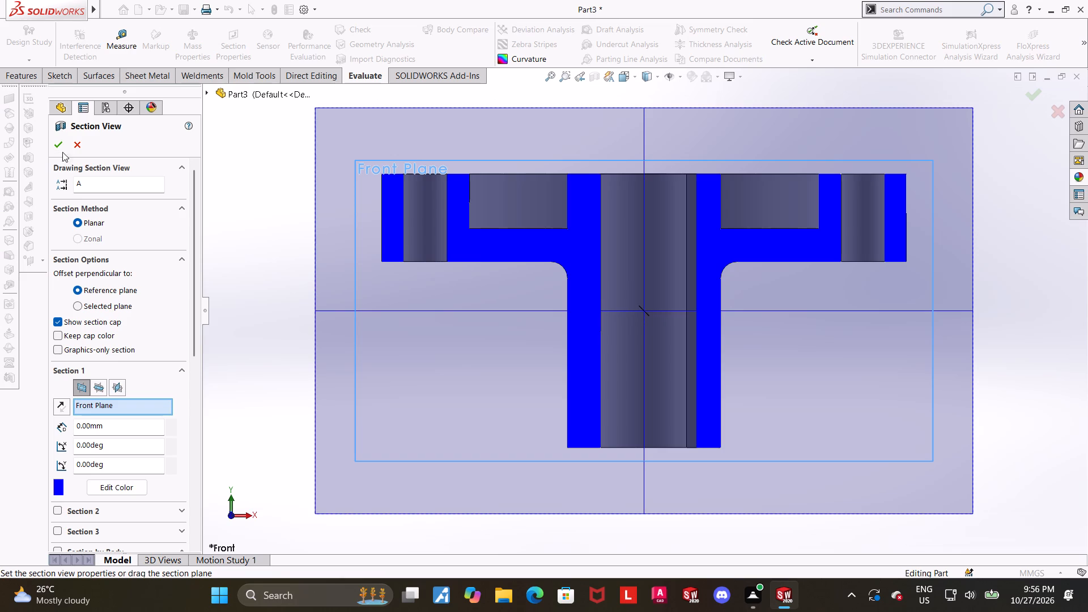
{"action": "left_click", "coordinate": [61, 146]}
{"action": "scroll", "coordinate": [768, 240], "scroll_direction": "up", "scroll_amount": 1}
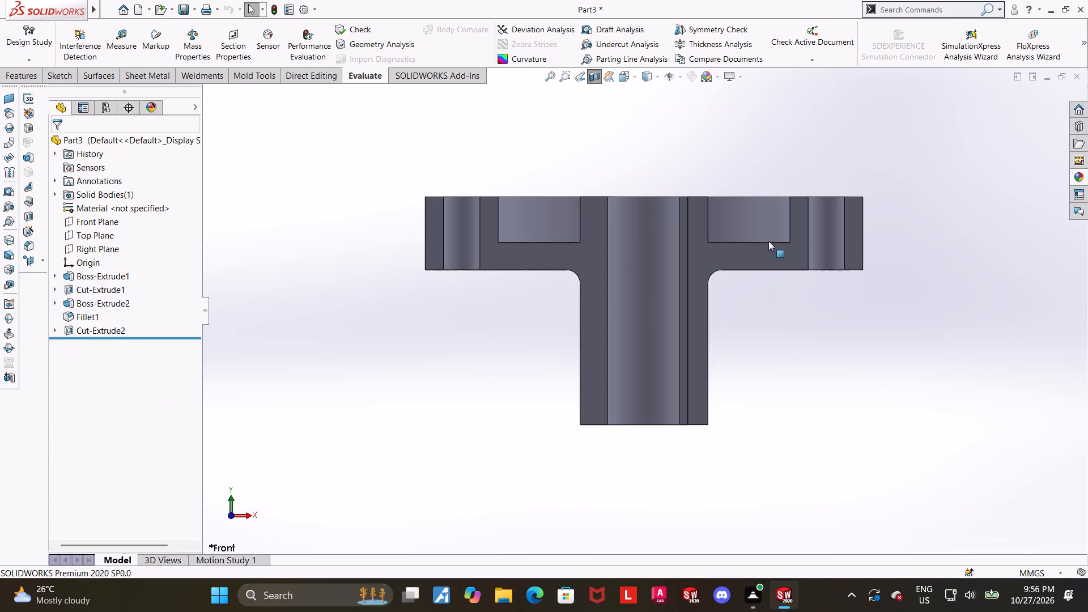
{"action": "middle_click_drag", "start_coordinate": [817, 299], "coordinate": [810, 377]}
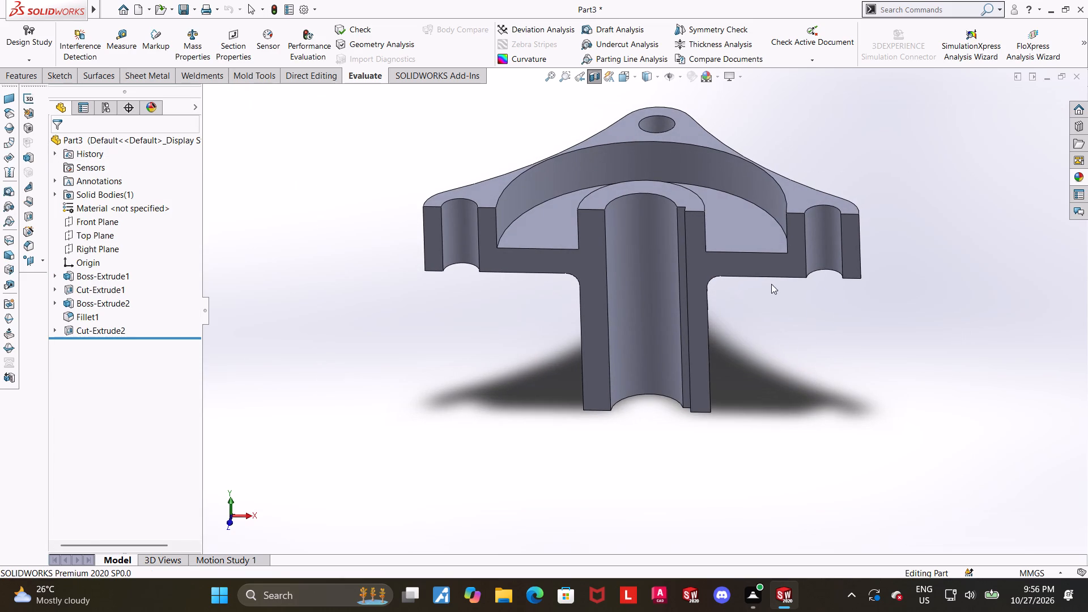
{"action": "scroll", "coordinate": [763, 285], "scroll_direction": "up", "scroll_amount": 1}
{"action": "middle_click_drag", "start_coordinate": [721, 249], "coordinate": [725, 246]}
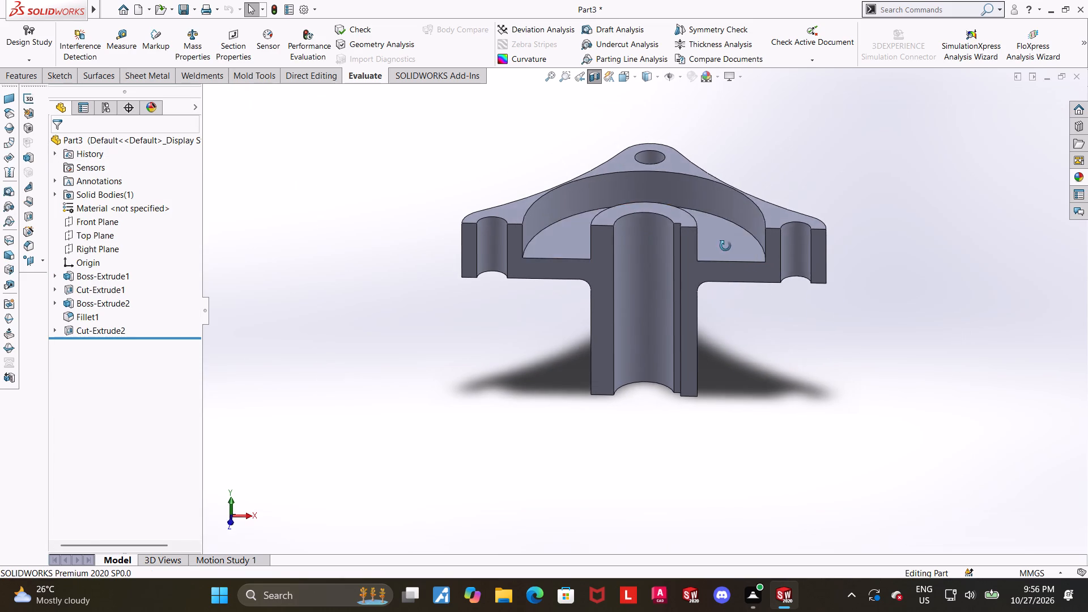
{"action": "middle_click_drag", "start_coordinate": [725, 246], "coordinate": [736, 201]}
{"action": "left_click", "coordinate": [592, 75]}
{"action": "middle_click_drag", "start_coordinate": [772, 290], "coordinate": [773, 335]}
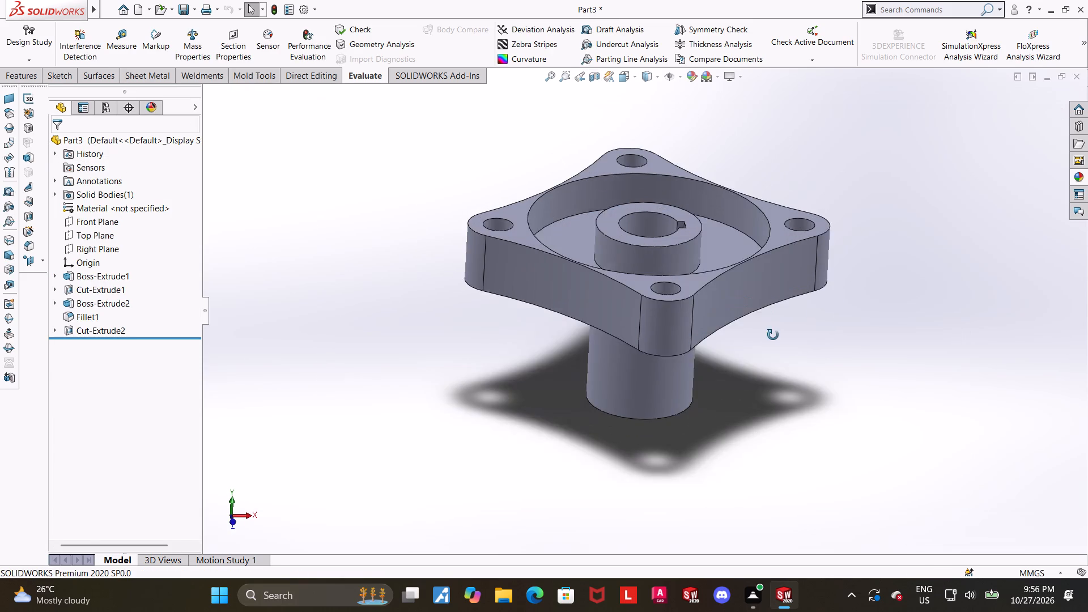
{"action": "middle_click_drag", "start_coordinate": [773, 335], "coordinate": [775, 346]}
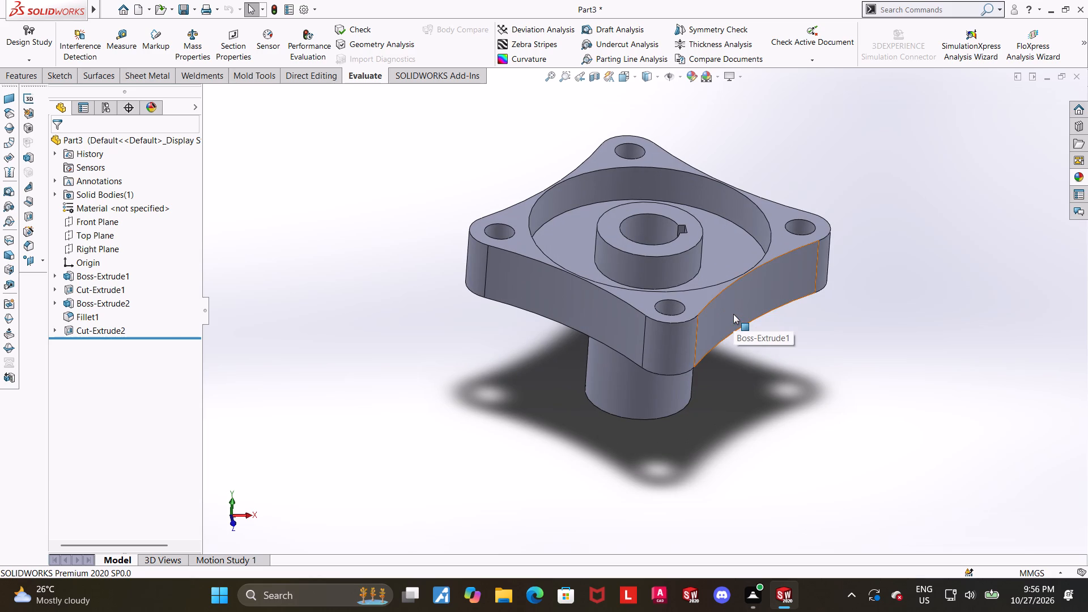
{"action": "left_click", "coordinate": [889, 321]}
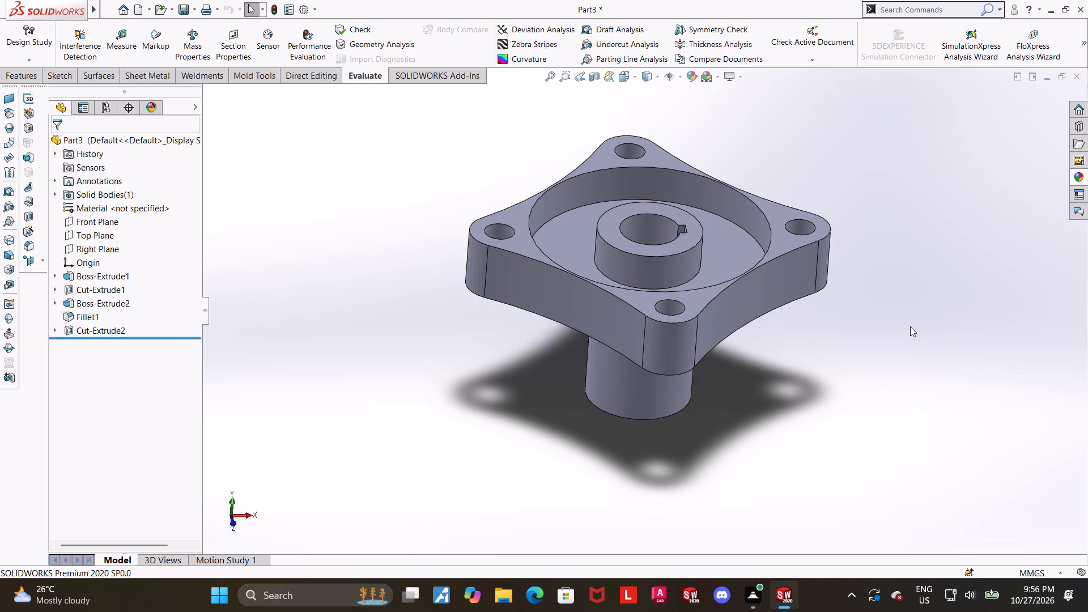
Start a new sketch on the pocket floor around the boss and view it face-on.
{"action": "left_click", "coordinate": [737, 245]}
{"action": "left_click", "coordinate": [793, 210]}
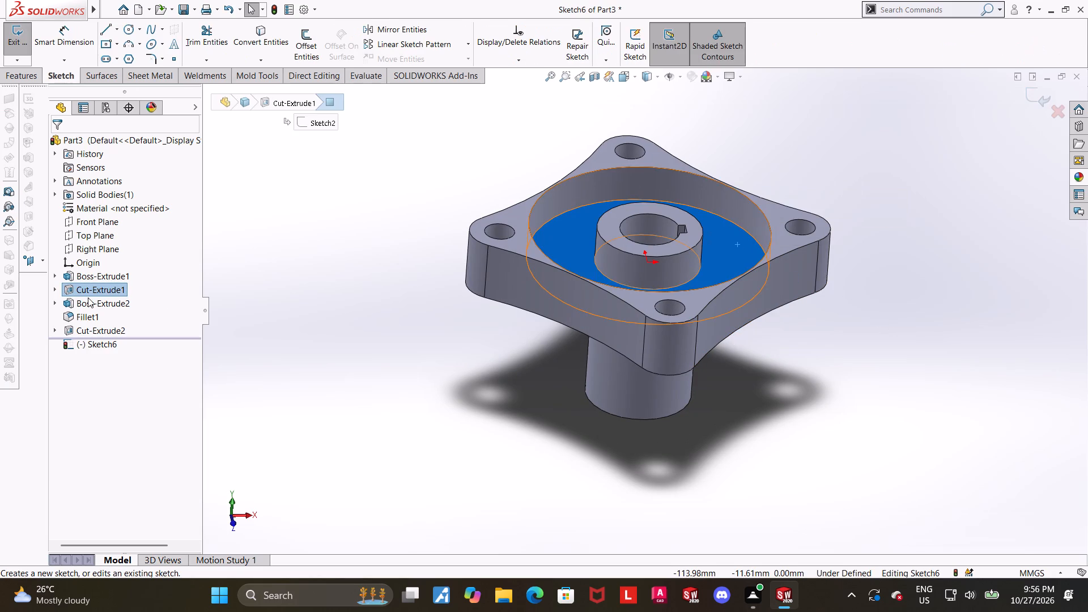
{"action": "left_click", "coordinate": [100, 345]}
{"action": "left_click", "coordinate": [126, 331]}
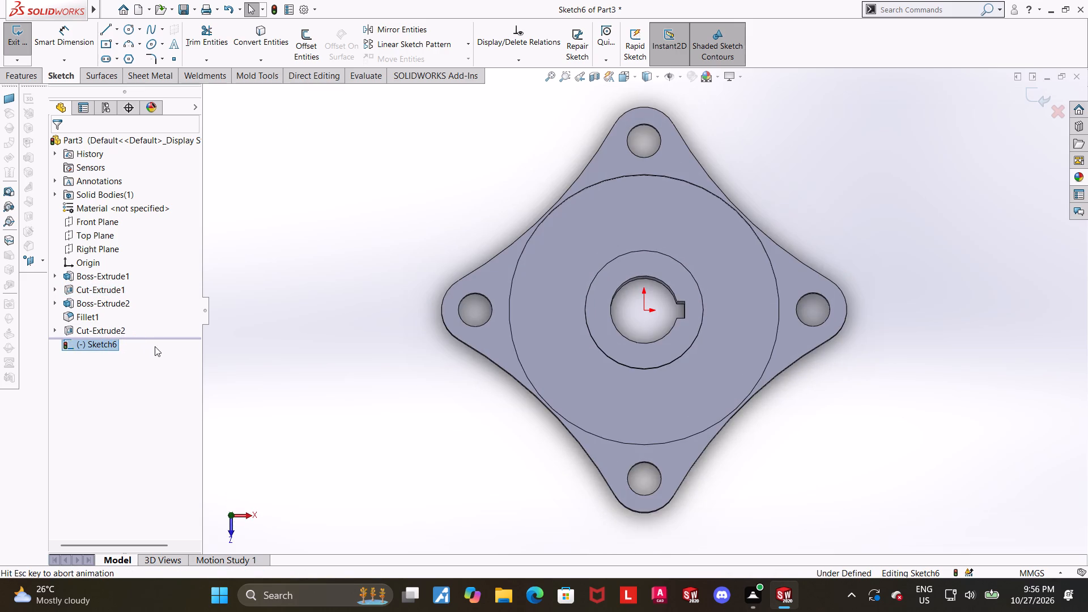
{"action": "scroll", "coordinate": [286, 360], "scroll_direction": "up", "scroll_amount": 1}
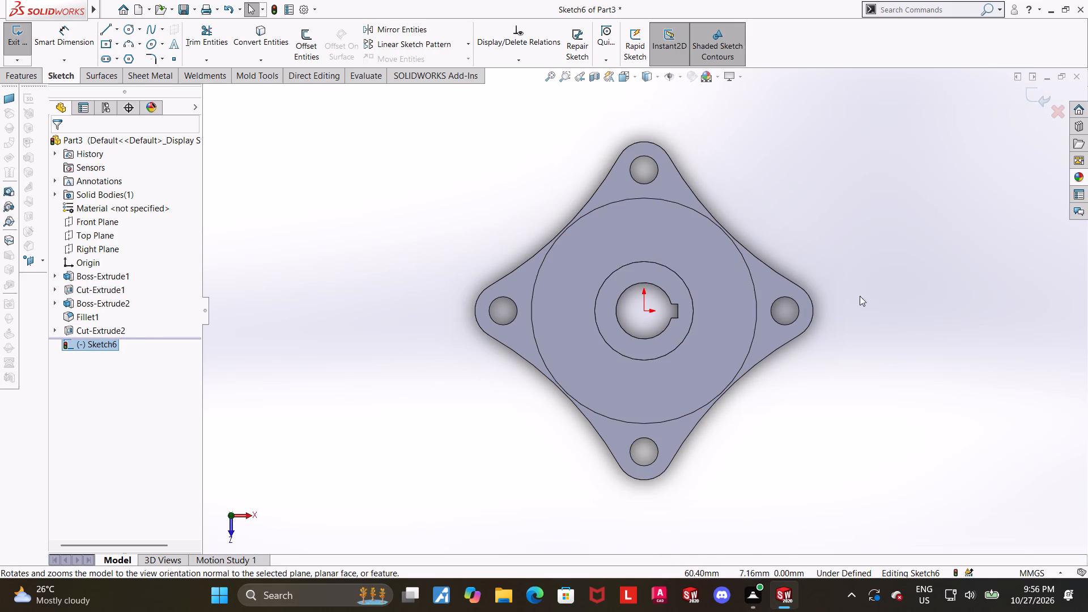
{"action": "scroll", "coordinate": [861, 313], "scroll_direction": "down", "scroll_amount": 1}
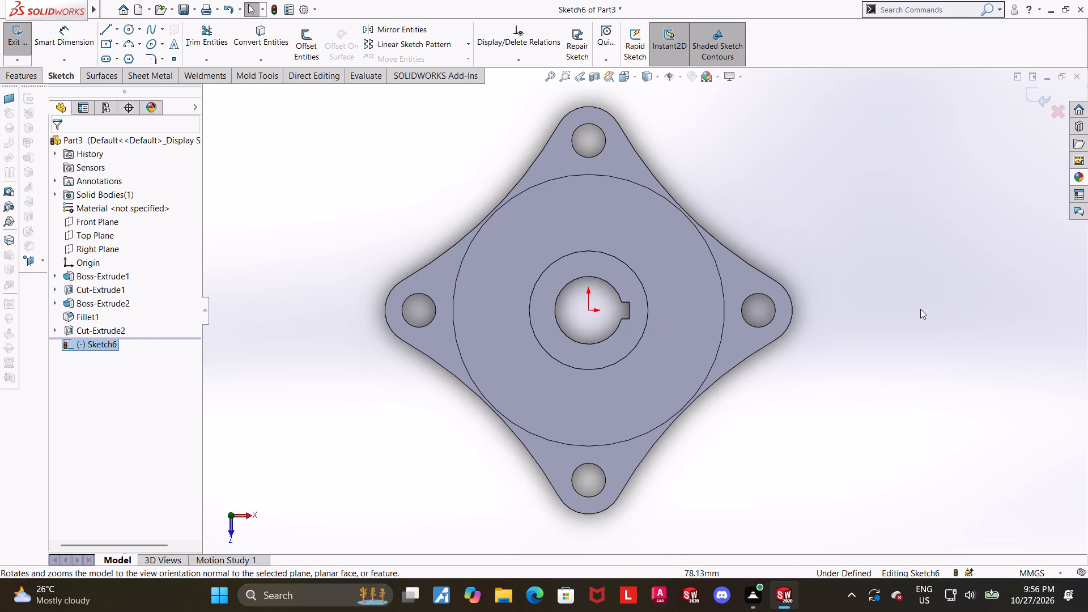
Sketch a 90° centerpoint arc slot centred on the origin above the boss, about 25.8 mm in radius and 5.4 mm wide.
{"action": "left_click", "coordinate": [117, 59]}
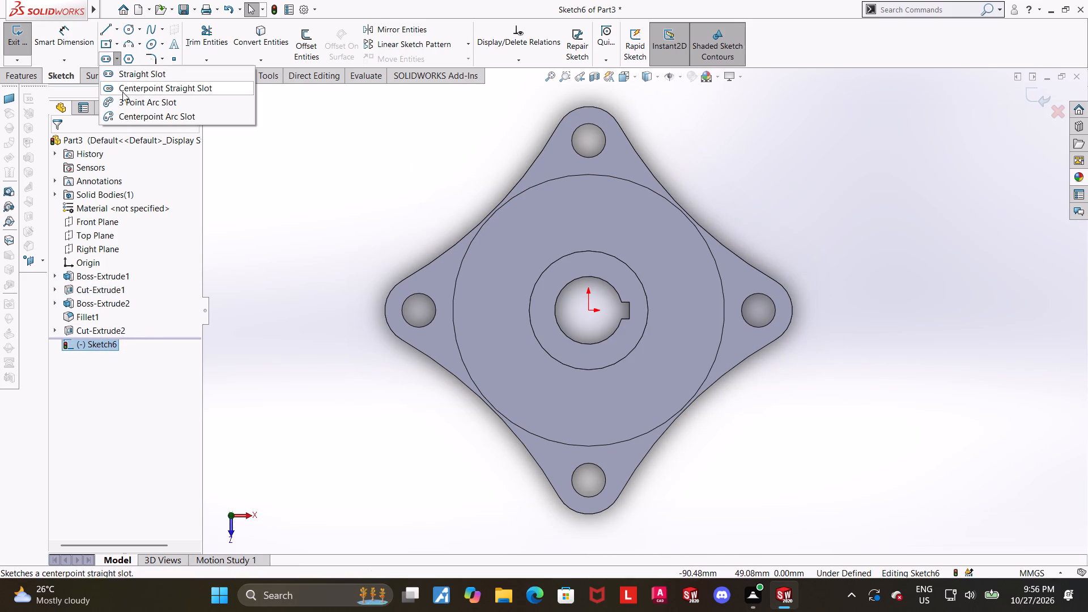
{"action": "left_click", "coordinate": [125, 112]}
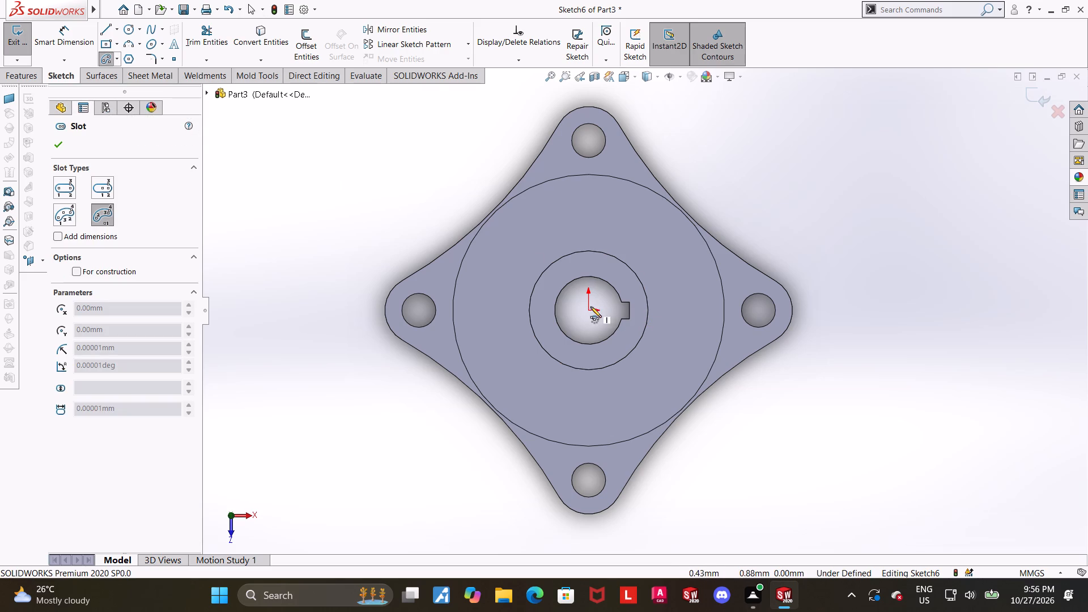
{"action": "left_click", "coordinate": [590, 308]}
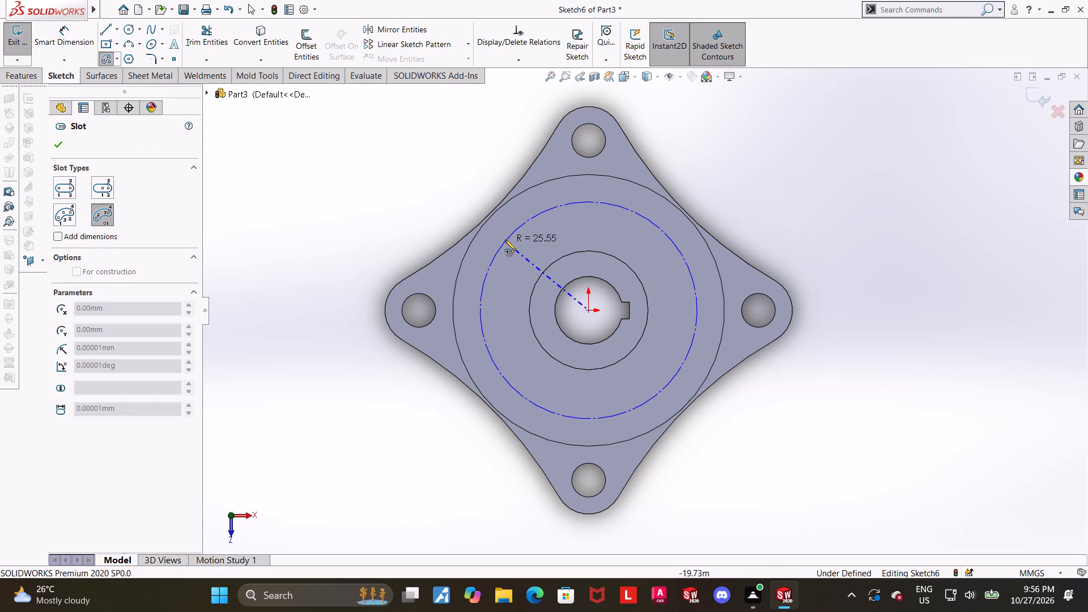
{"action": "left_click", "coordinate": [505, 240]}
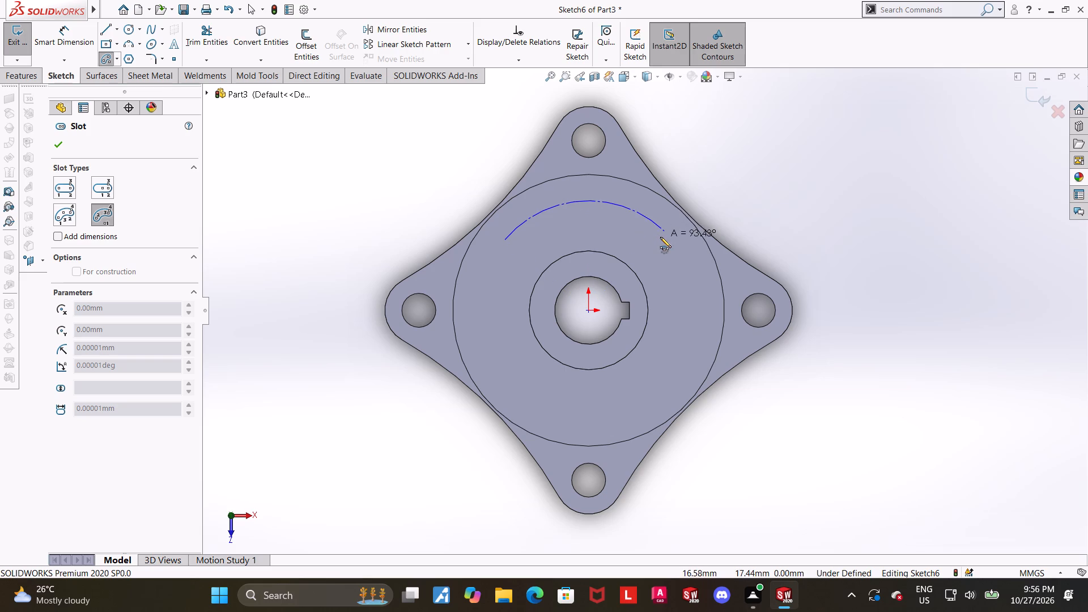
{"action": "left_click", "coordinate": [653, 230]}
{"action": "left_click", "coordinate": [670, 220]}
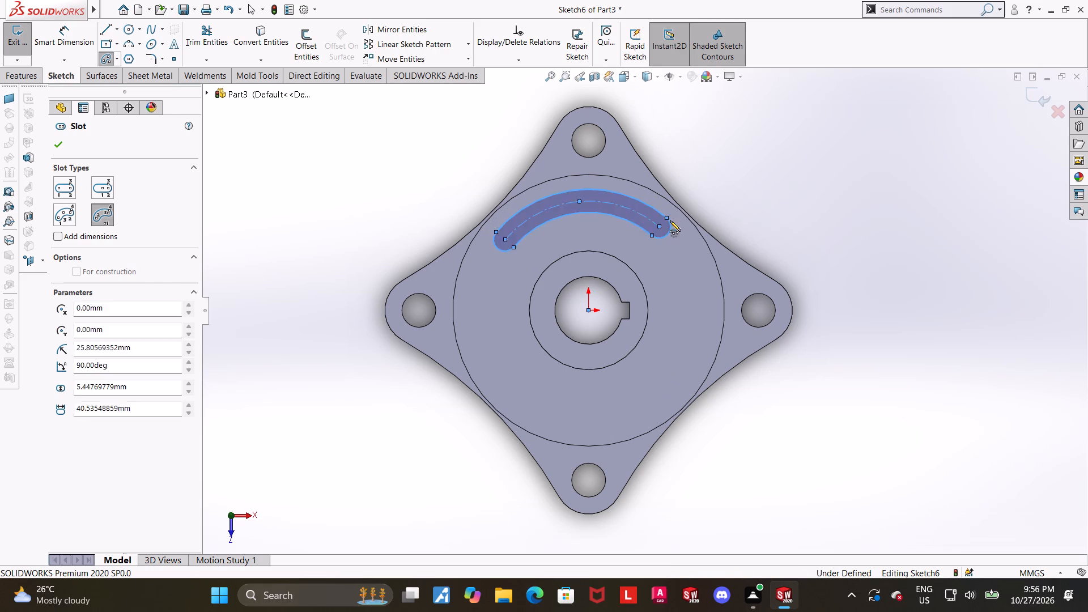
{"action": "key", "text": "Escape"}
{"action": "key", "text": "Escape"}
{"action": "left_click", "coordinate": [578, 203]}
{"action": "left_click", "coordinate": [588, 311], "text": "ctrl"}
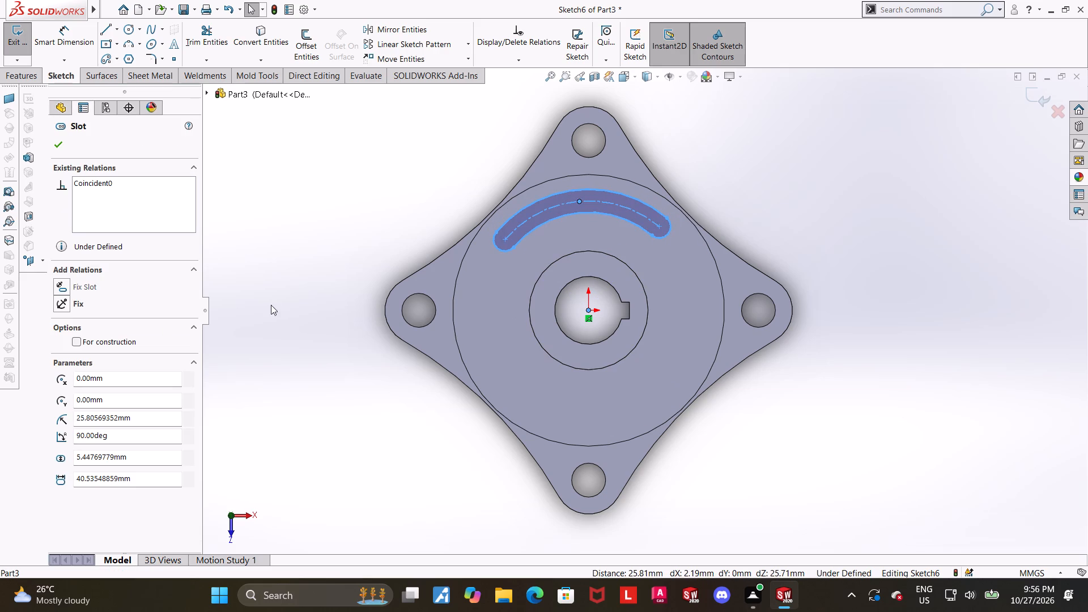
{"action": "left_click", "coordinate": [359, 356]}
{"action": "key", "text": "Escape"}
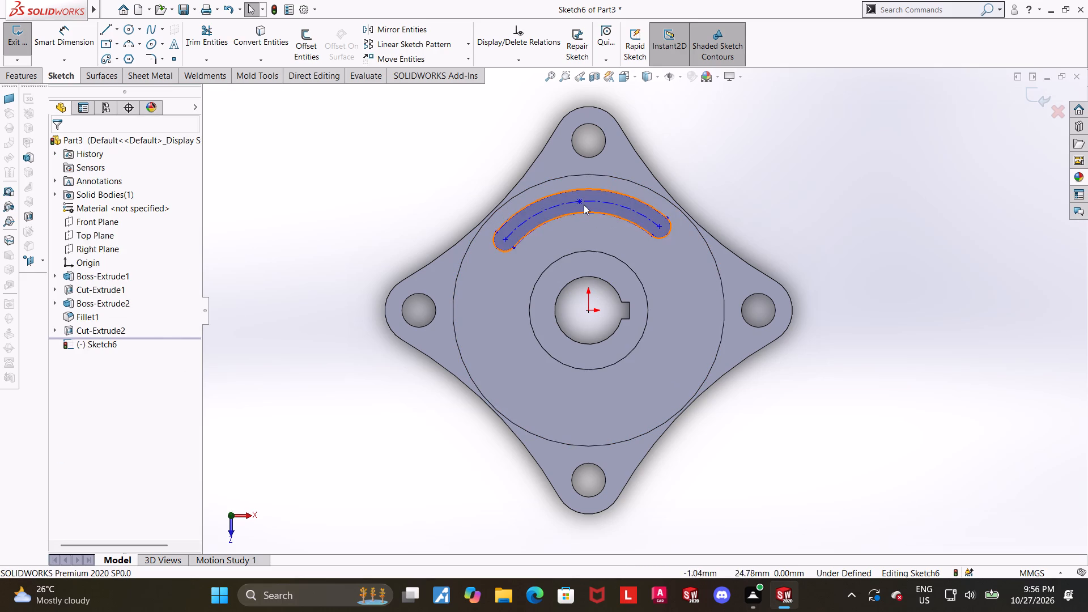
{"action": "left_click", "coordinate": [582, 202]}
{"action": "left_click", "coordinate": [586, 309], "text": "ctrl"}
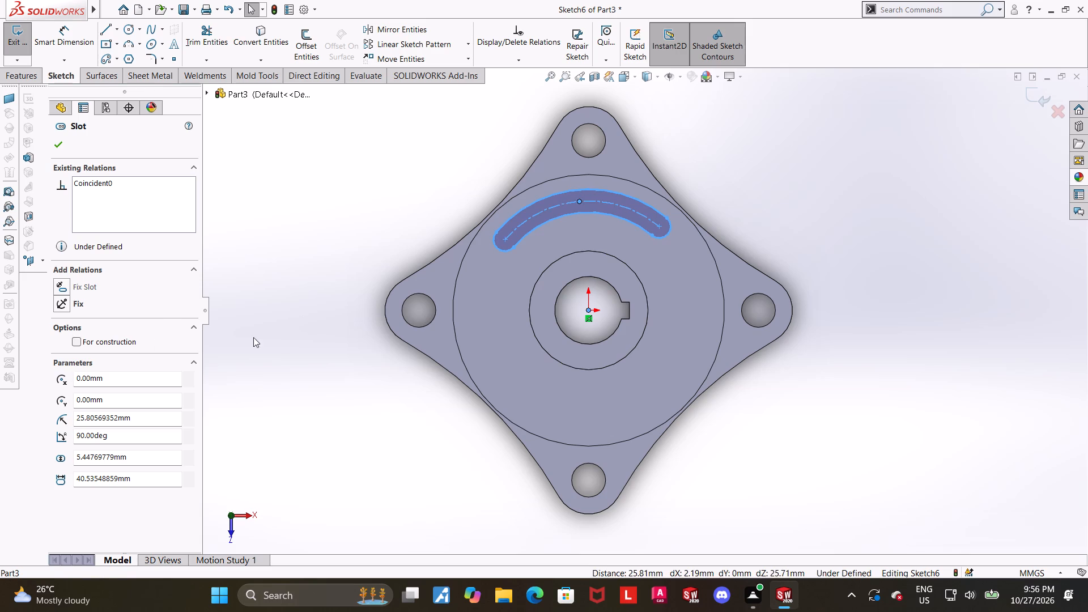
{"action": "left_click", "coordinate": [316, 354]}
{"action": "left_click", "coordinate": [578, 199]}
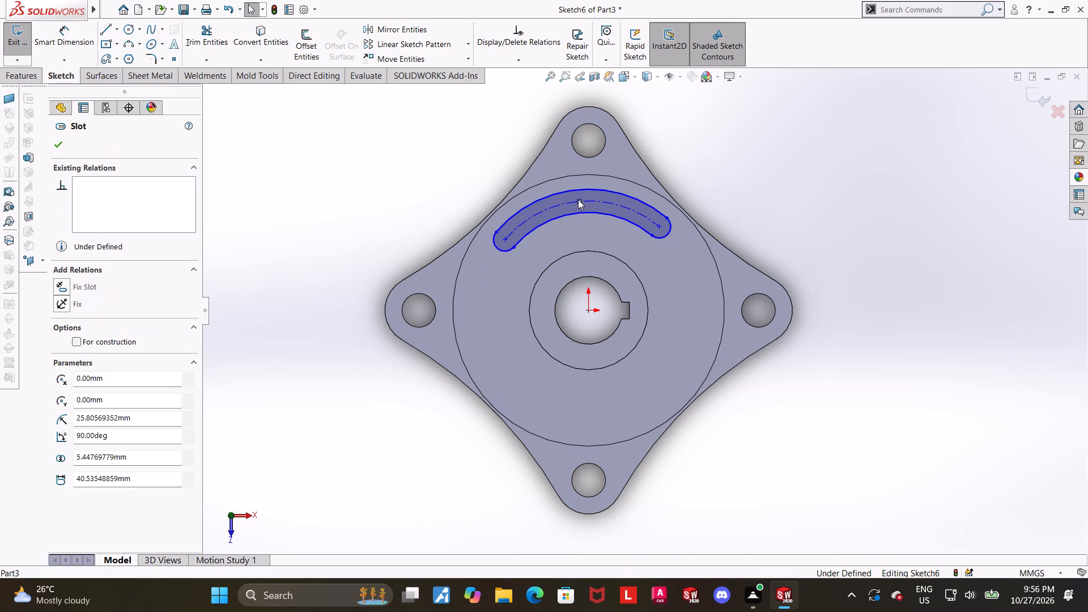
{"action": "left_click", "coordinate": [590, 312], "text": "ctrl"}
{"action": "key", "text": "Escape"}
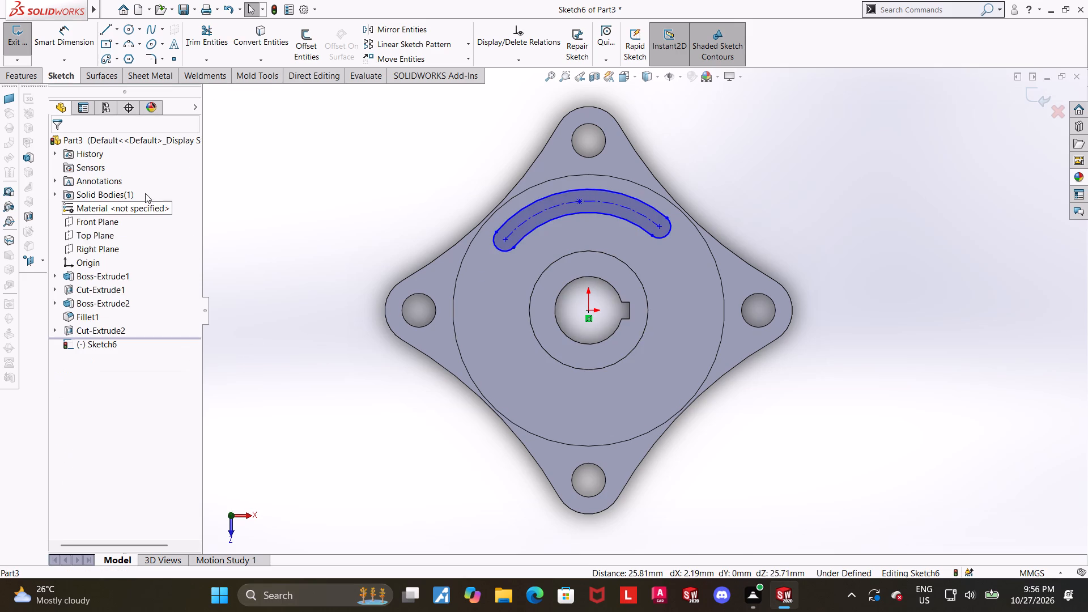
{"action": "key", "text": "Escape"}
Sketch a vertical centerline from the origin up through the arc slot, ending just beyond the pocket's circular edge.
{"action": "left_click", "coordinate": [115, 29]}
{"action": "left_click", "coordinate": [116, 65]}
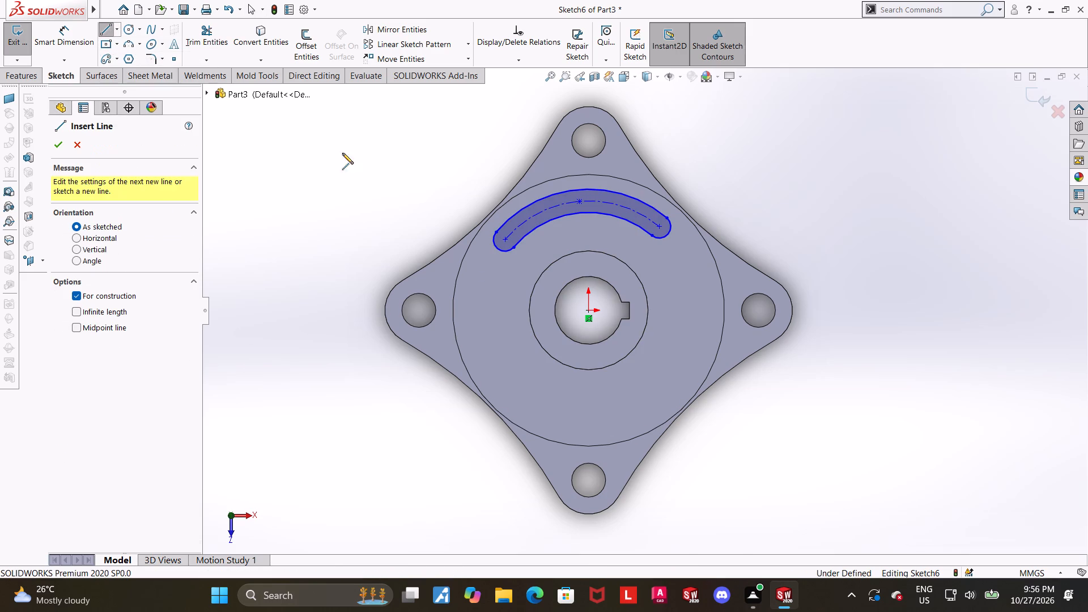
{"action": "left_click", "coordinate": [591, 312]}
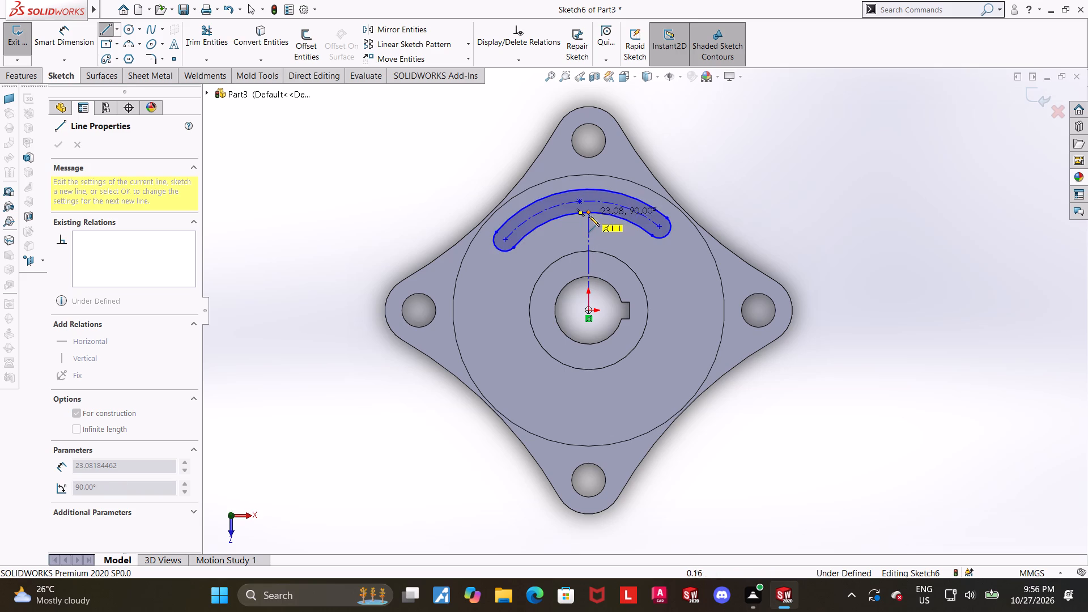
{"action": "left_click", "coordinate": [589, 171]}
{"action": "key", "text": "Escape"}
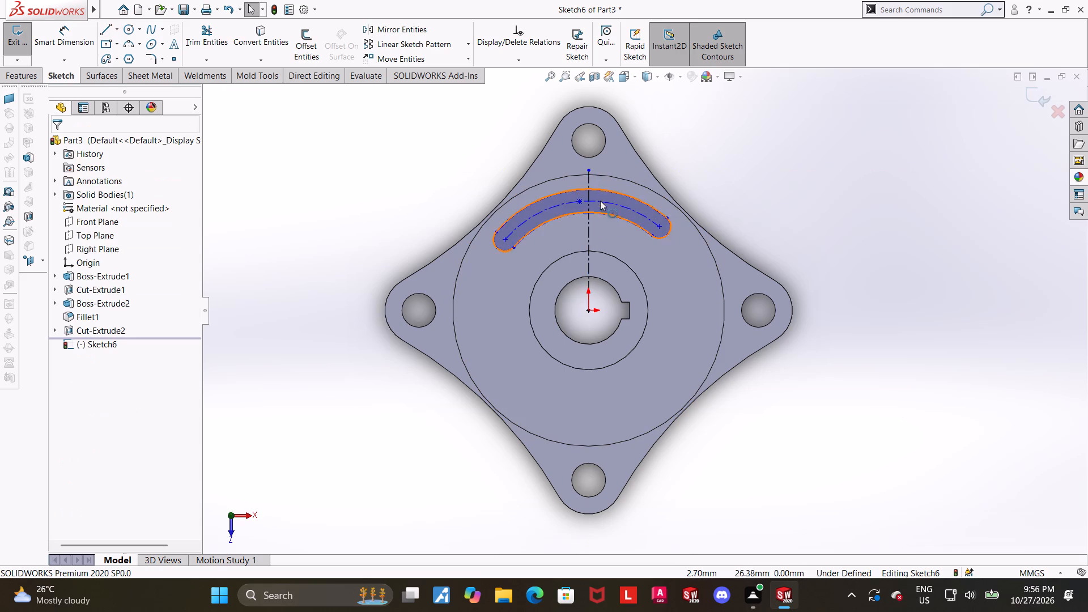
Make the midpoint of the slot's center arc coincident with the vertical centerline.
{"action": "scroll", "coordinate": [594, 216], "scroll_direction": "down", "scroll_amount": 3}
{"action": "left_click", "coordinate": [580, 206]}
{"action": "left_click", "coordinate": [596, 254], "text": "ctrl"}
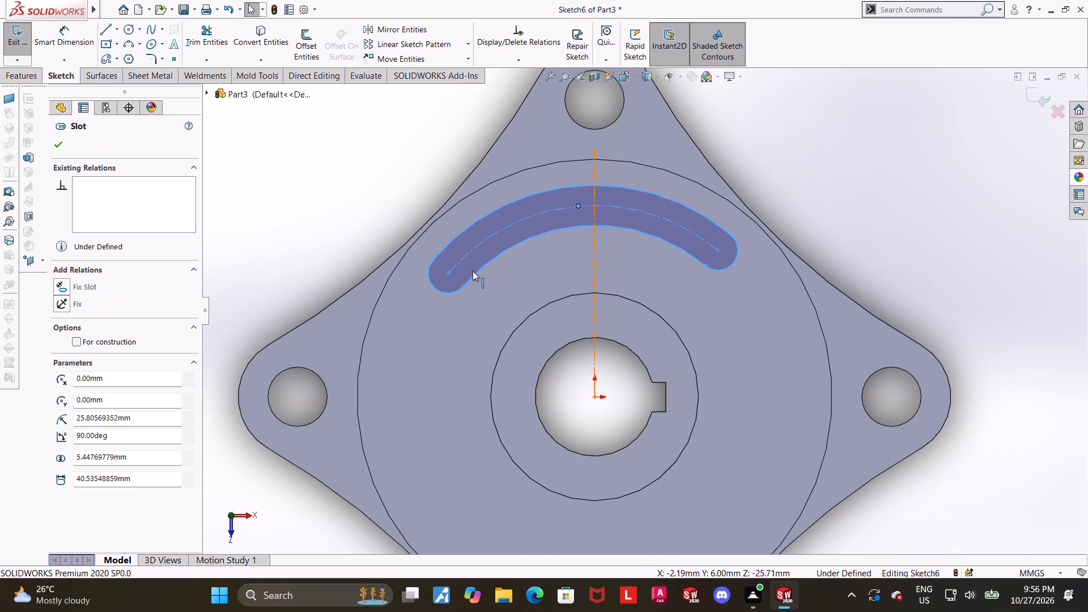
{"action": "left_click", "coordinate": [65, 360]}
{"action": "scroll", "coordinate": [688, 379], "scroll_direction": "up", "scroll_amount": 5}
{"action": "left_click", "coordinate": [834, 418]}
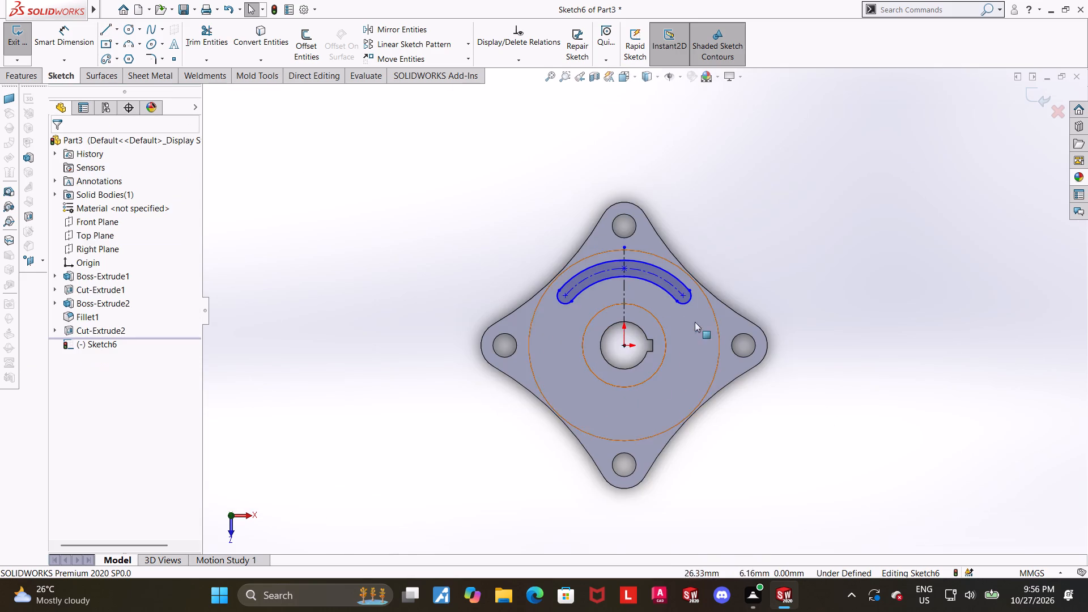
Make the slot's two end center points symmetric about the vertical centerline.
{"action": "scroll", "coordinate": [670, 314], "scroll_direction": "down", "scroll_amount": 2}
{"action": "scroll", "coordinate": [624, 229], "scroll_direction": "down", "scroll_amount": 1}
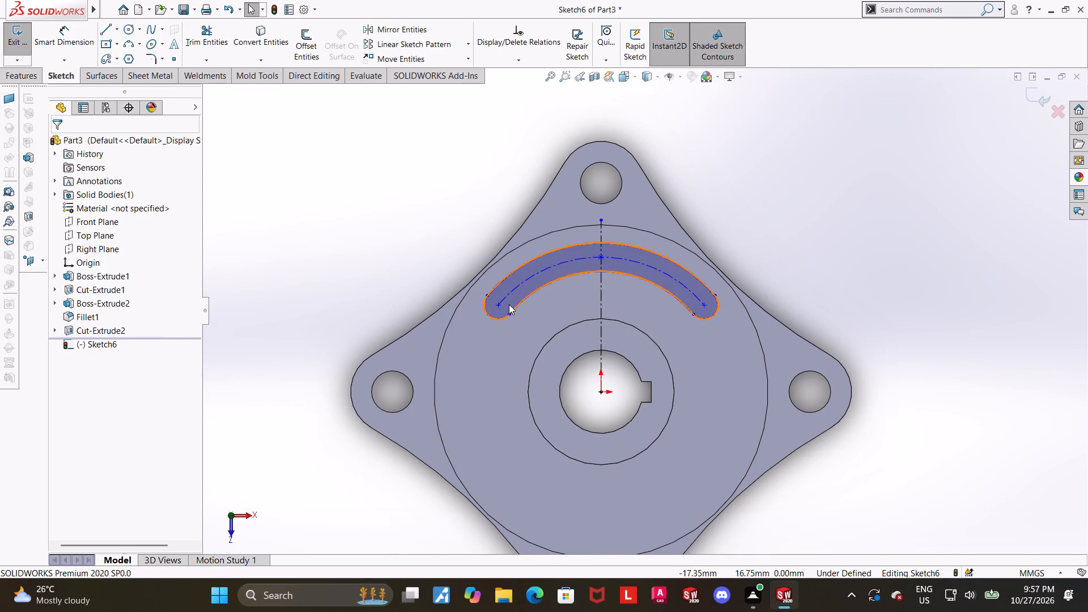
{"action": "left_click", "coordinate": [499, 304]}
{"action": "left_click", "coordinate": [705, 307], "text": "ctrl"}
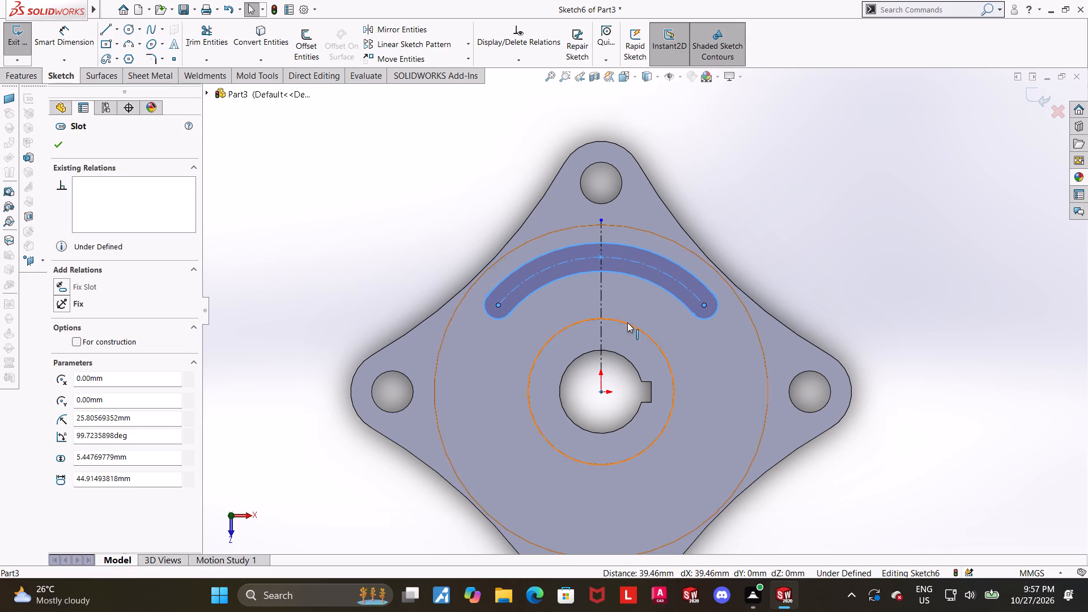
{"action": "left_click", "coordinate": [602, 312], "text": "ctrl"}
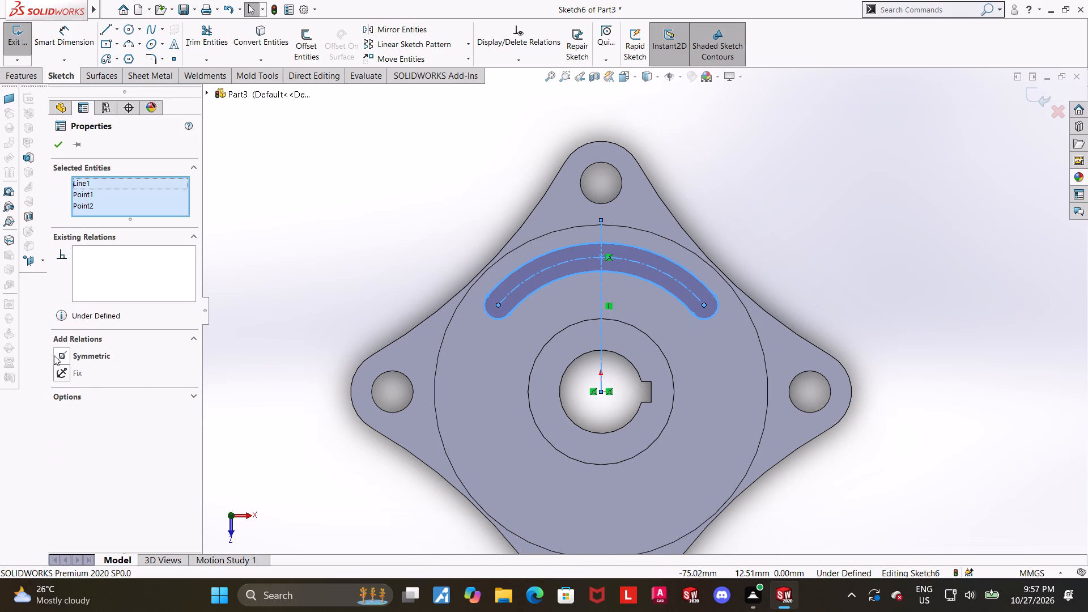
{"action": "left_click", "coordinate": [58, 354]}
{"action": "left_click", "coordinate": [418, 233]}
{"action": "scroll", "coordinate": [426, 229], "scroll_direction": "up", "scroll_amount": 1}
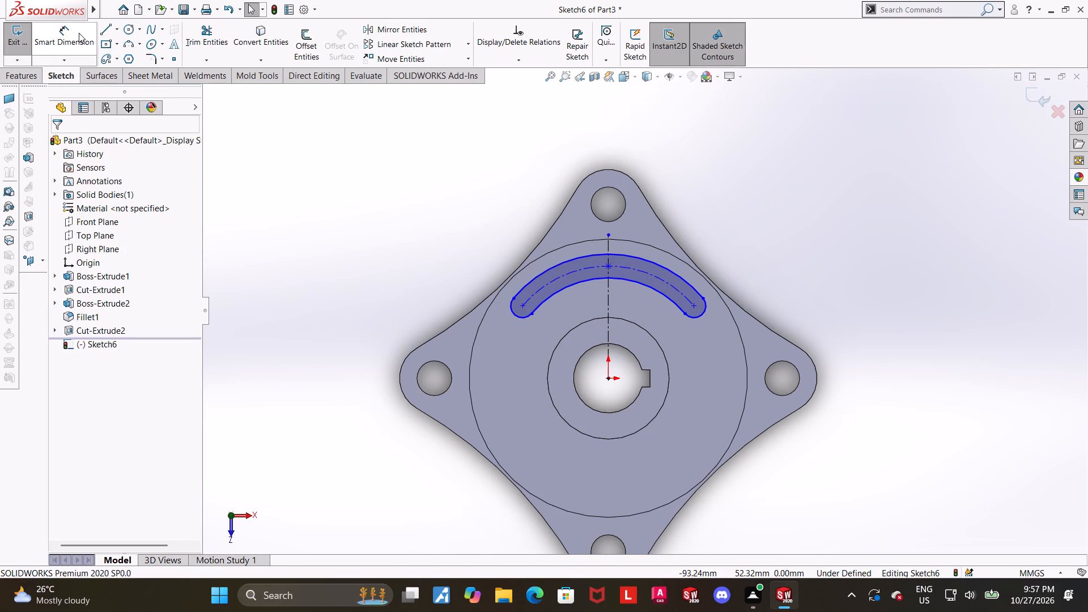
Dimension the slot's outer arc radius, try a value of 26 mm, and undo that value change.
{"action": "left_click", "coordinate": [79, 33]}
{"action": "scroll", "coordinate": [638, 251], "scroll_direction": "down", "scroll_amount": 1}
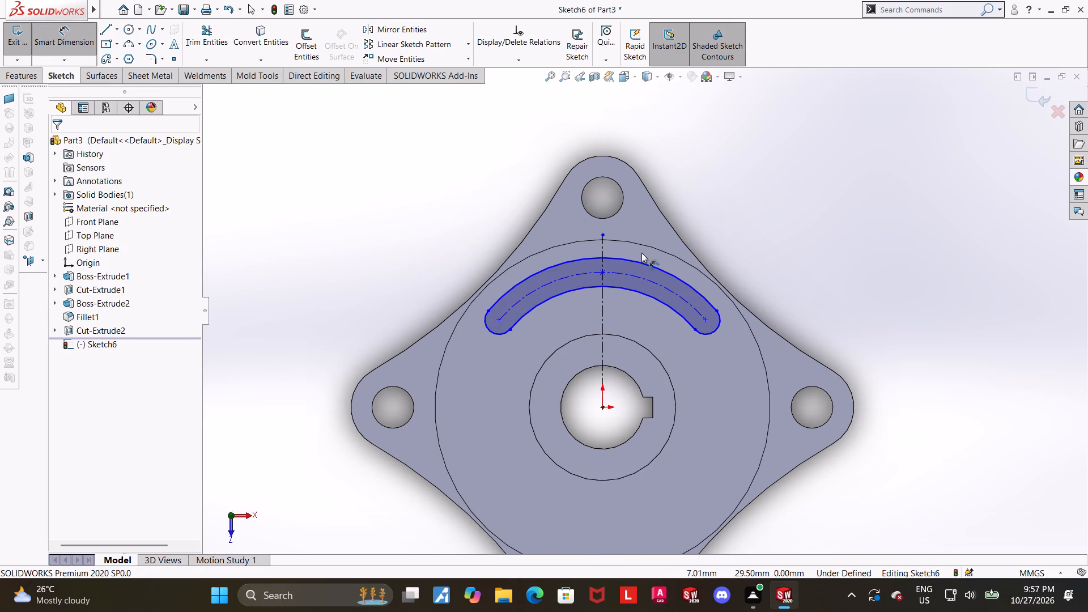
{"action": "left_click", "coordinate": [680, 281]}
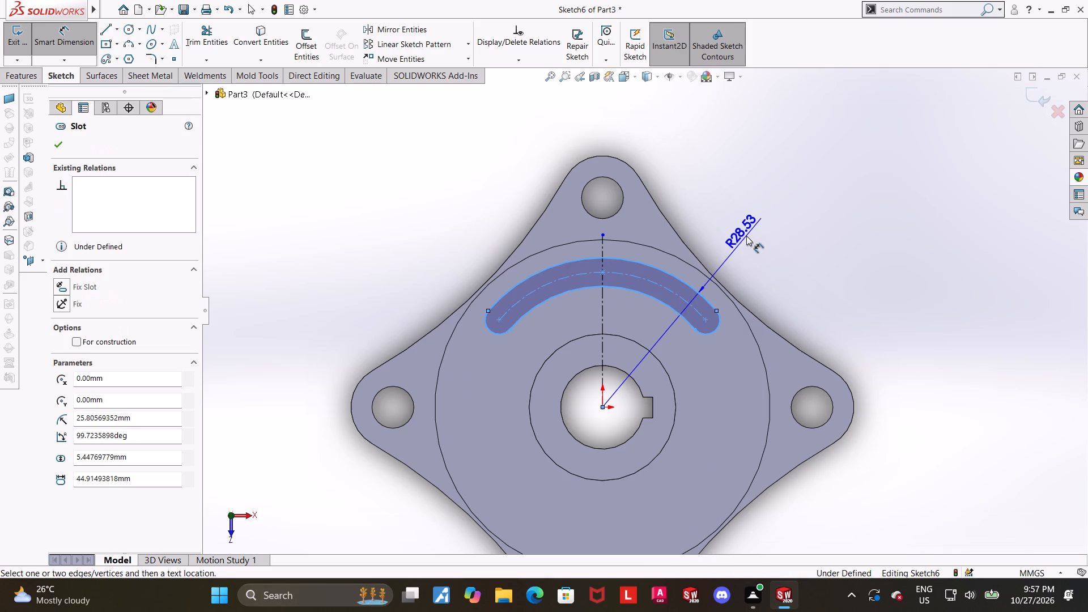
{"action": "left_click", "coordinate": [746, 236]}
{"action": "type", "text": "26"}
{"action": "key", "text": "Return"}
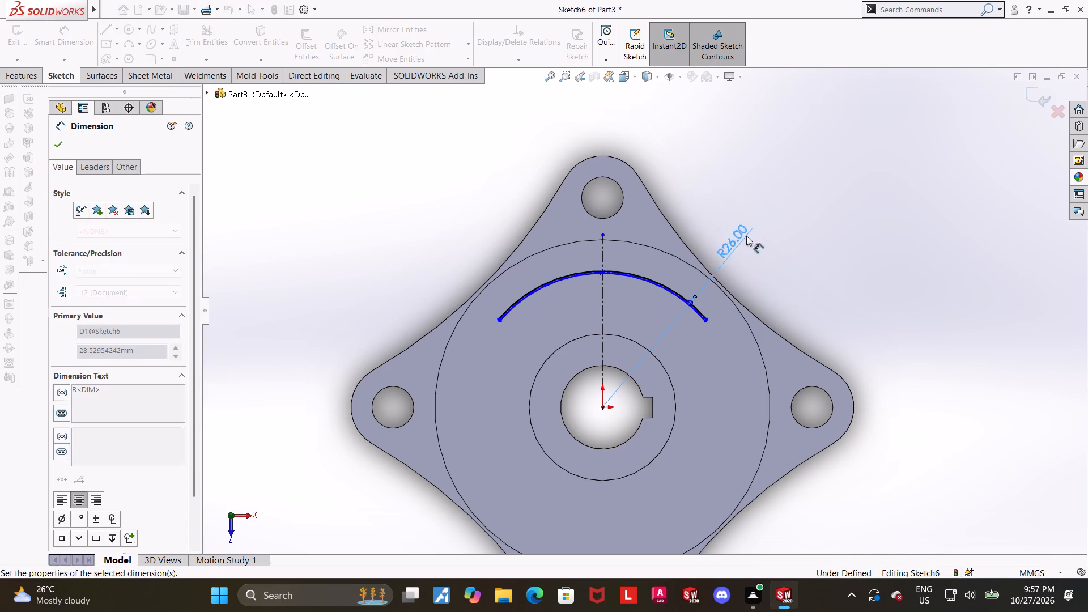
{"action": "key", "text": "Escape"}
{"action": "key", "text": "Escape"}
{"action": "scroll", "coordinate": [667, 296], "scroll_direction": "down", "scroll_amount": 2}
{"action": "key", "text": "ctrl+z"}
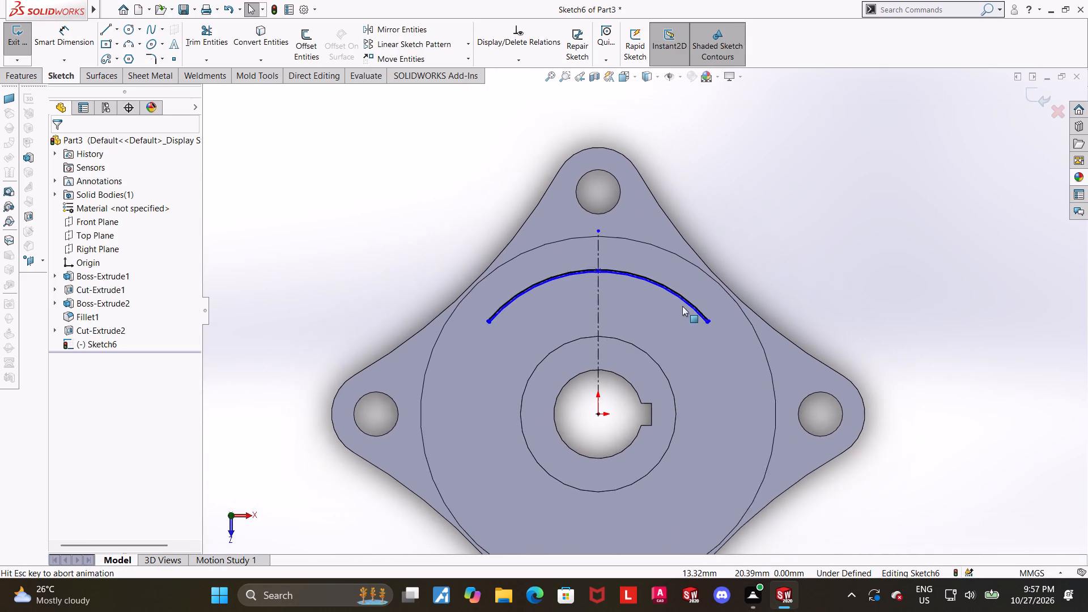
{"action": "left_click", "coordinate": [919, 298]}
Dimension the slot's inner arc with a radius of 20 mm.
{"action": "left_click", "coordinate": [79, 33]}
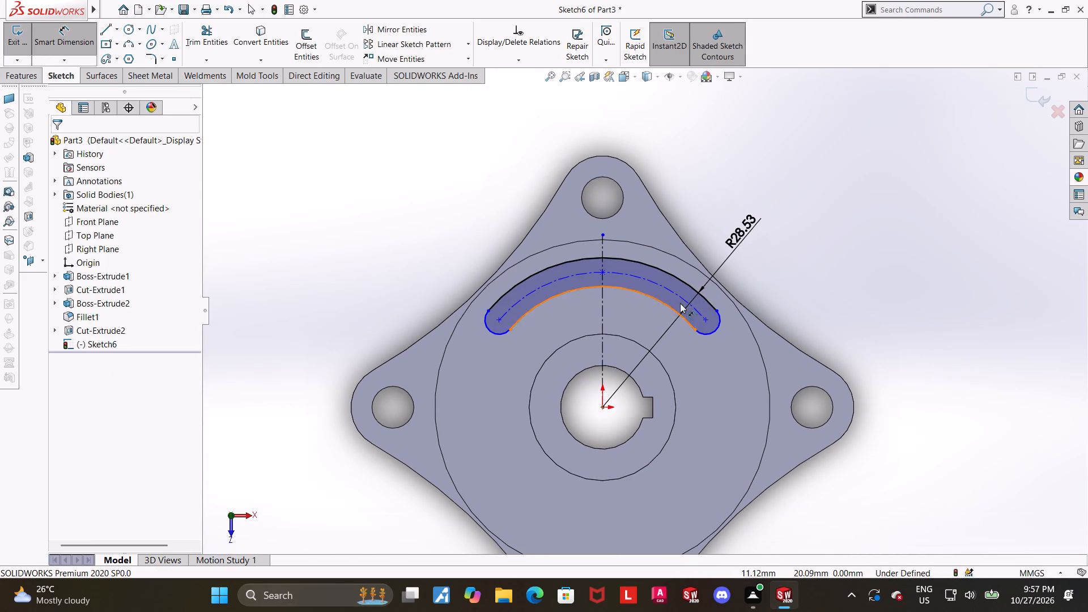
{"action": "scroll", "coordinate": [692, 304], "scroll_direction": "down", "scroll_amount": 2}
{"action": "left_click", "coordinate": [640, 296]}
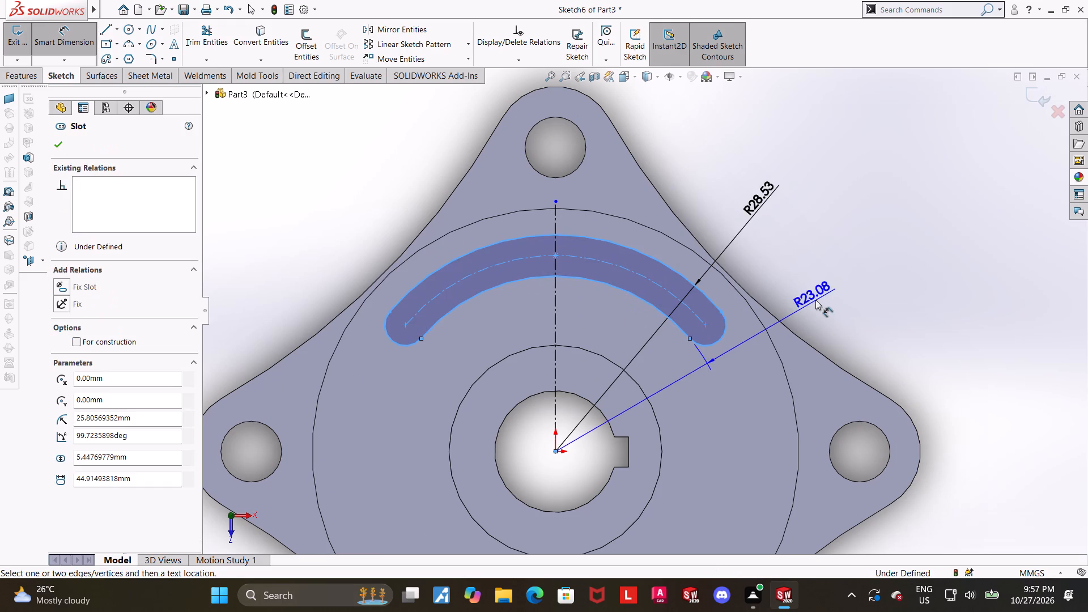
{"action": "left_click", "coordinate": [819, 299]}
{"action": "type", "text": "20"}
{"action": "key", "text": "Return"}
{"action": "key", "text": "Escape"}
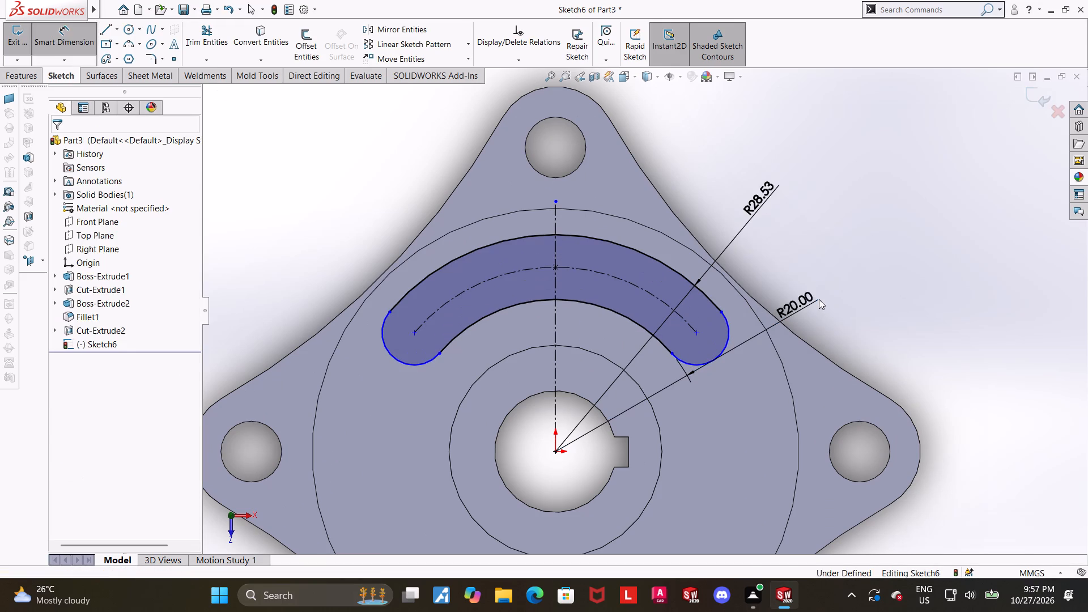
{"action": "key", "text": "Escape"}
{"action": "left_click", "coordinate": [886, 222]}
Set the slot's outer arc radius dimension to 26 mm.
{"action": "double_click", "coordinate": [762, 201]}
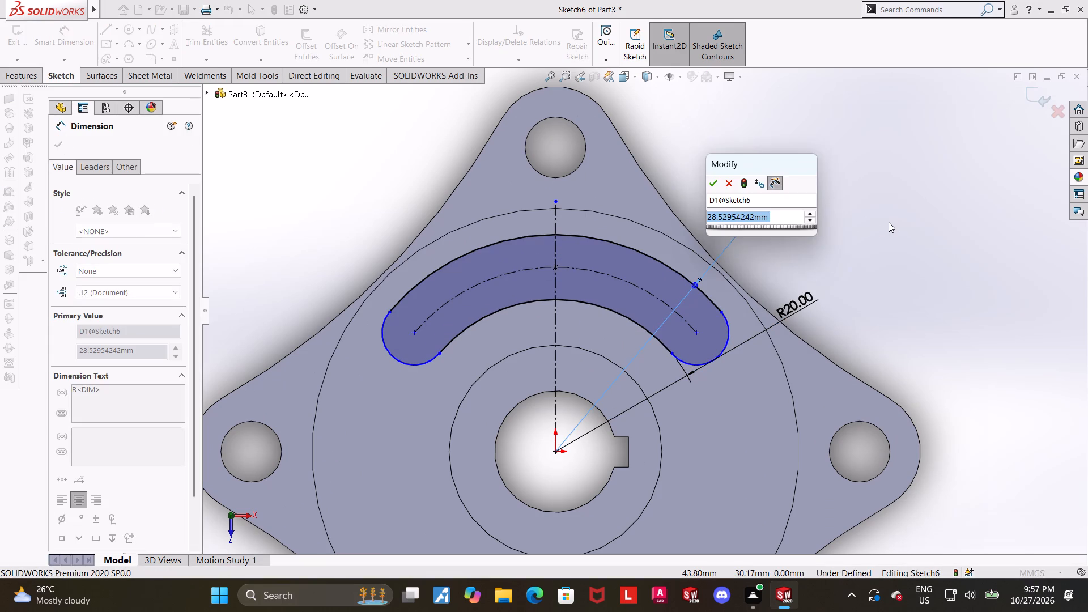
{"action": "type", "text": "26"}
{"action": "key", "text": "Return"}
{"action": "key", "text": "Escape"}
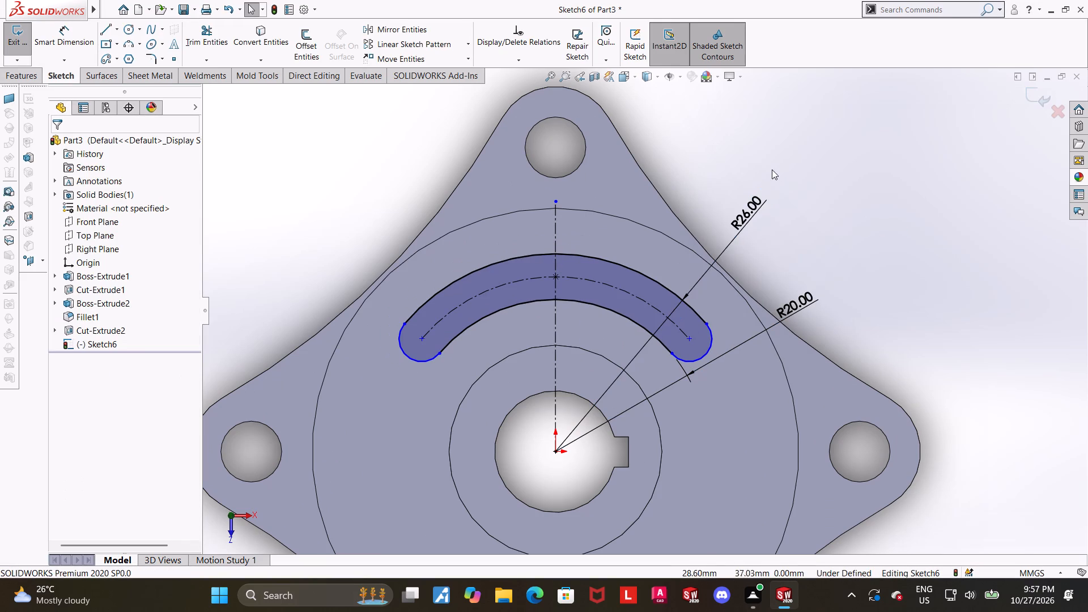
{"action": "left_click", "coordinate": [908, 256]}
Sketch a horizontal centerline about 50.5 mm long from the origin through the left lobe's hole.
{"action": "scroll", "coordinate": [871, 248], "scroll_direction": "up", "scroll_amount": 1}
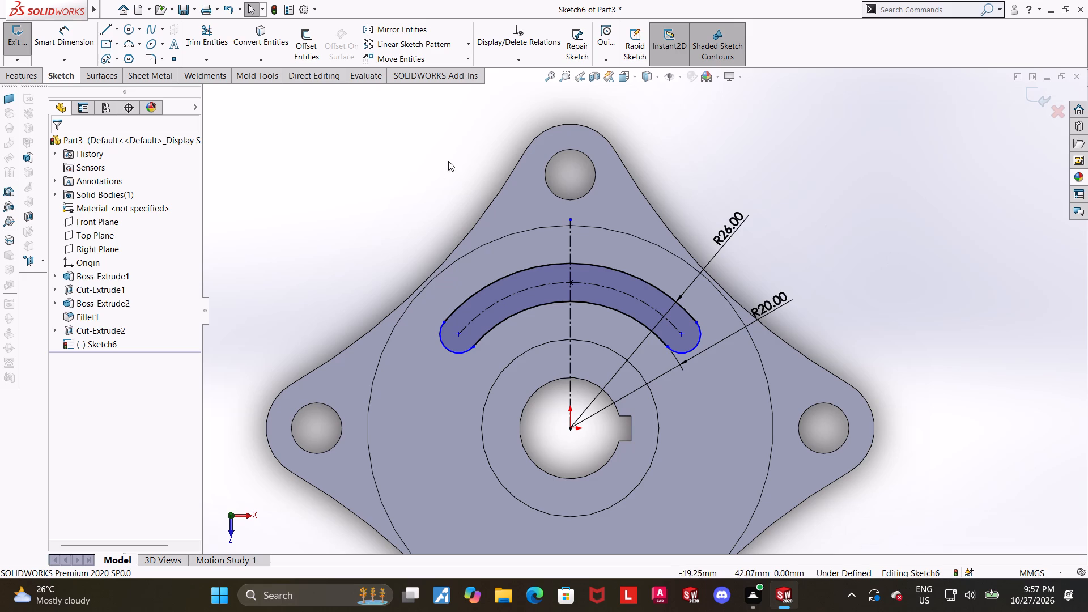
{"action": "left_click", "coordinate": [117, 32]}
{"action": "left_click", "coordinate": [121, 59]}
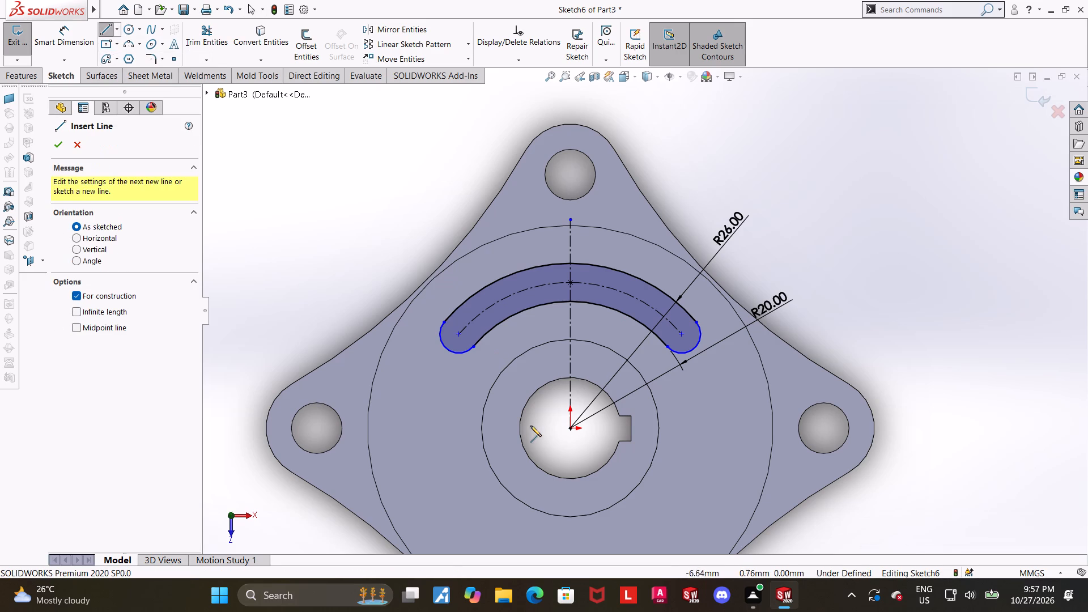
{"action": "left_click", "coordinate": [572, 427]}
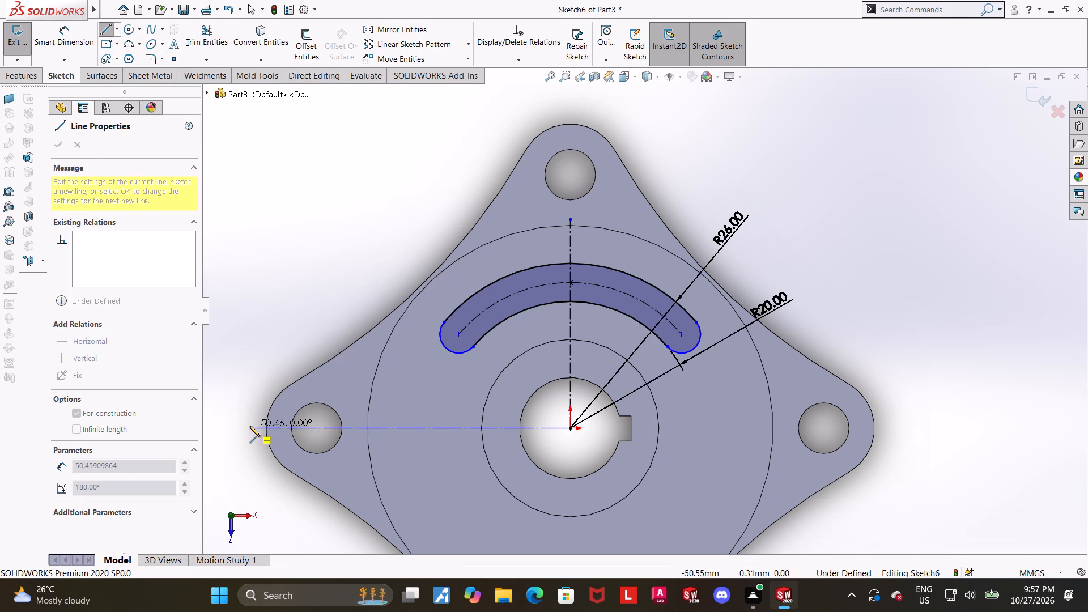
{"action": "left_click", "coordinate": [250, 426]}
{"action": "key", "text": "Escape"}
{"action": "key", "text": "Escape"}
{"action": "key", "text": "Escape"}
Sketch a diagonal centerline about 43.6 mm long from the origin up to the left, passing near the slot's left end.
{"action": "left_click", "coordinate": [120, 29]}
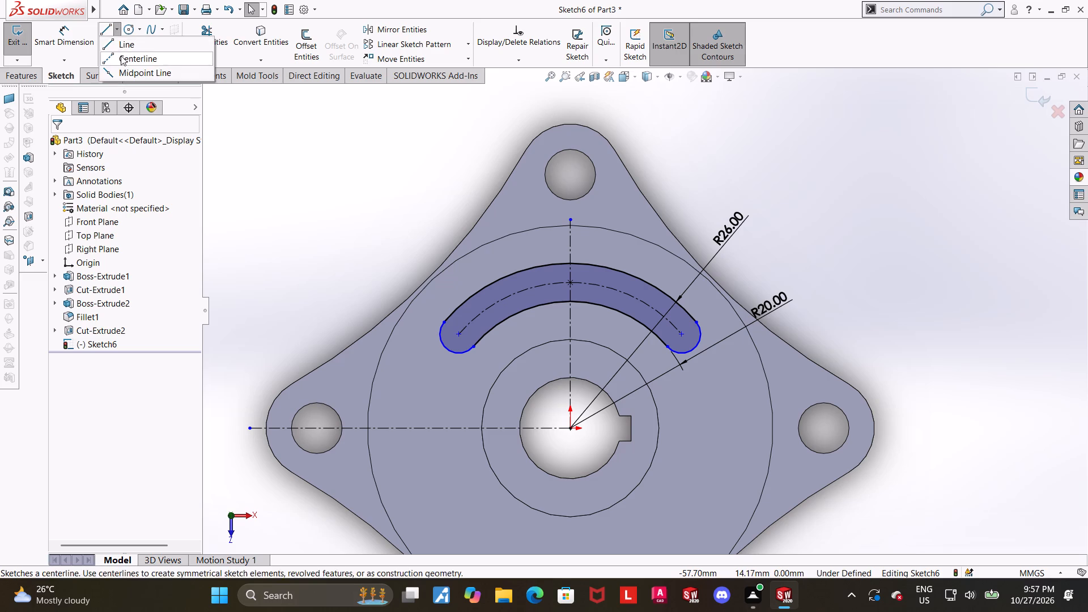
{"action": "left_click", "coordinate": [121, 56]}
{"action": "left_click", "coordinate": [573, 431]}
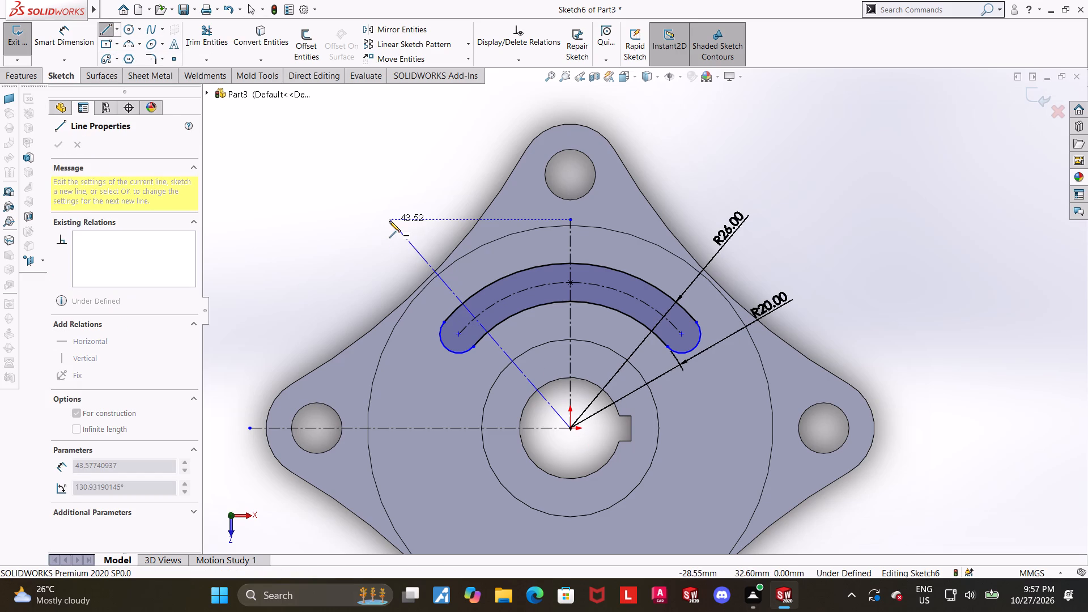
{"action": "left_click", "coordinate": [389, 221]}
{"action": "key", "text": "Escape"}
{"action": "key", "text": "Escape"}
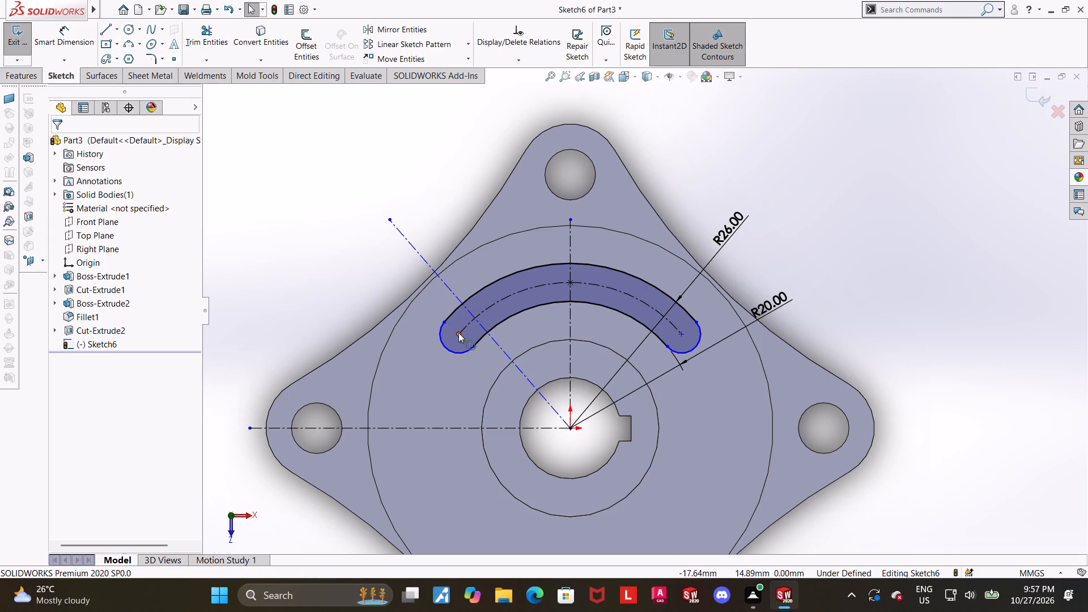
Dimension the angle between the diagonal and horizontal centerlines as 45°.
{"action": "left_click", "coordinate": [56, 36]}
{"action": "left_click", "coordinate": [508, 359]}
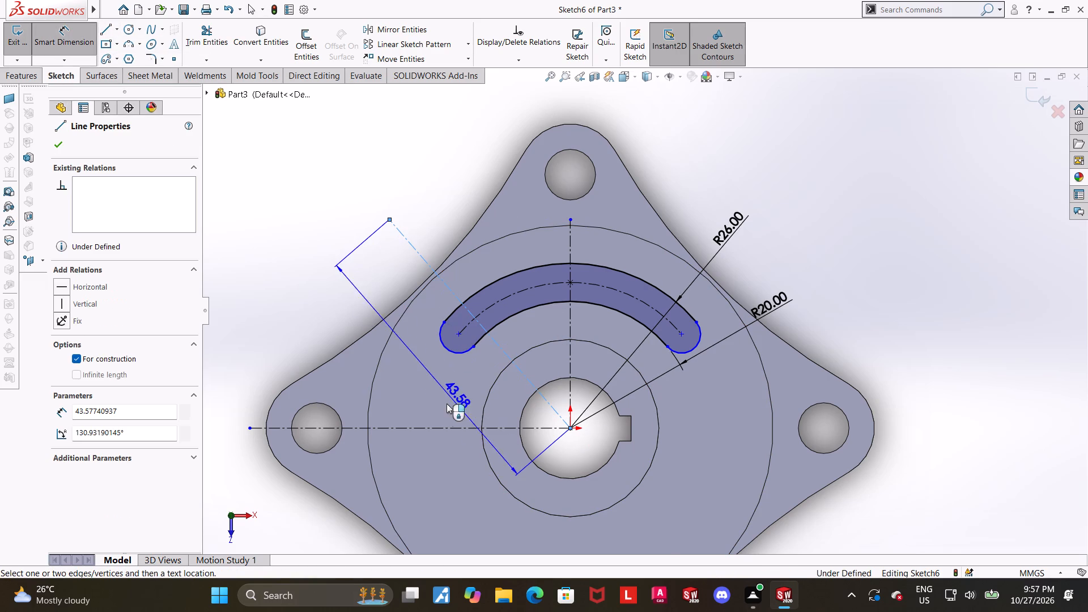
{"action": "left_click", "coordinate": [436, 428]}
{"action": "left_click", "coordinate": [326, 314]}
{"action": "type", "text": "45"}
{"action": "key", "text": "Return"}
{"action": "key", "text": "Escape"}
{"action": "key", "text": "Escape"}
{"action": "left_click", "coordinate": [286, 243]}
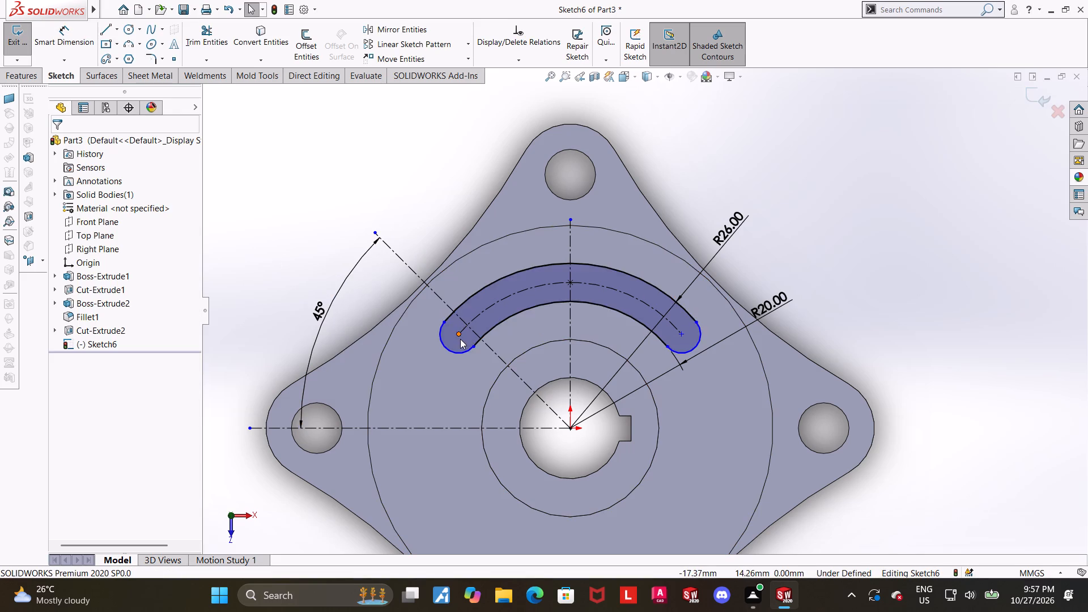
Make the center point of the slot's left end coincident with the 45° diagonal centerline.
{"action": "left_click", "coordinate": [458, 334]}
{"action": "left_click", "coordinate": [474, 334], "text": "ctrl"}
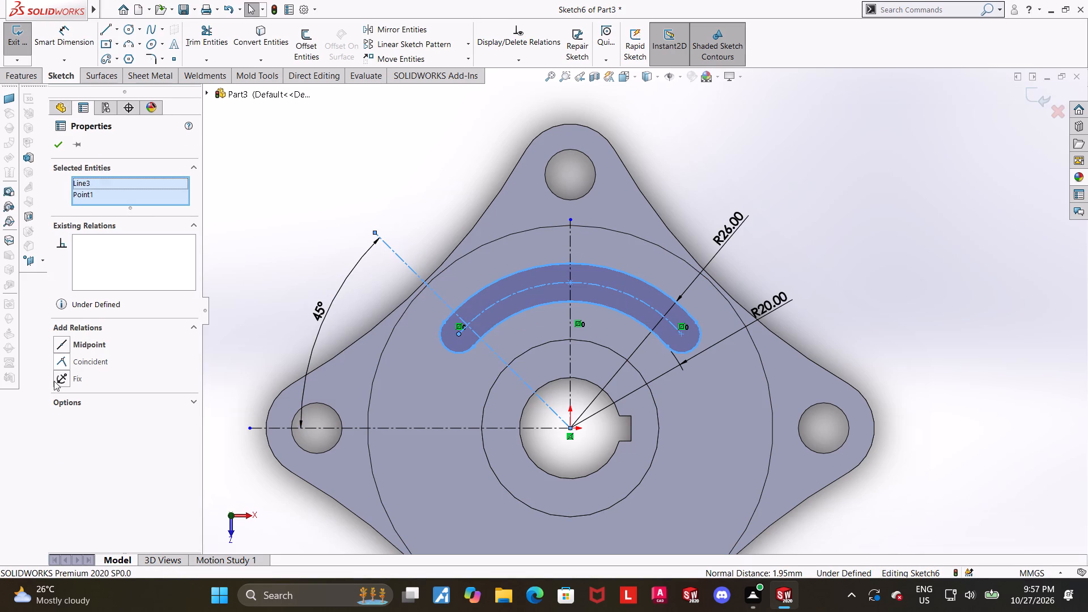
{"action": "left_click", "coordinate": [61, 365]}
{"action": "left_click", "coordinate": [231, 196]}
{"action": "scroll", "coordinate": [411, 241], "scroll_direction": "up", "scroll_amount": 2}
{"action": "left_click", "coordinate": [853, 321]}
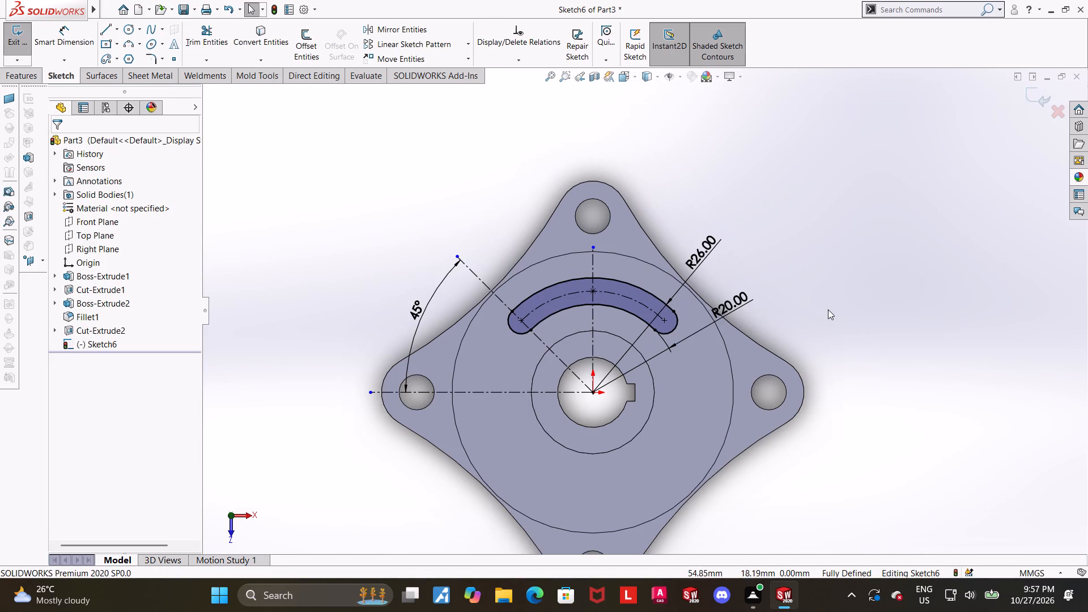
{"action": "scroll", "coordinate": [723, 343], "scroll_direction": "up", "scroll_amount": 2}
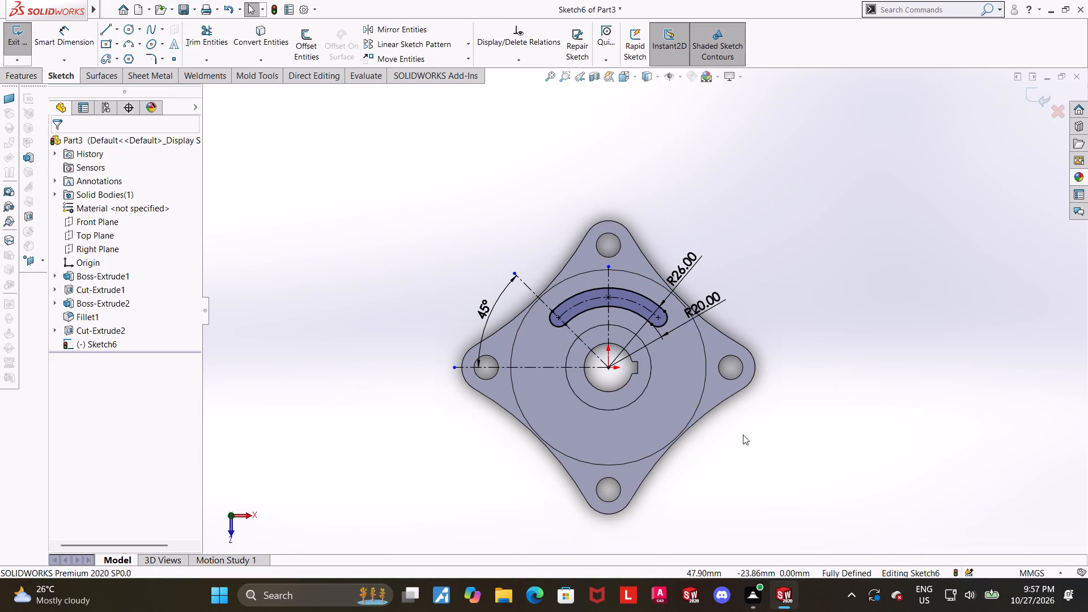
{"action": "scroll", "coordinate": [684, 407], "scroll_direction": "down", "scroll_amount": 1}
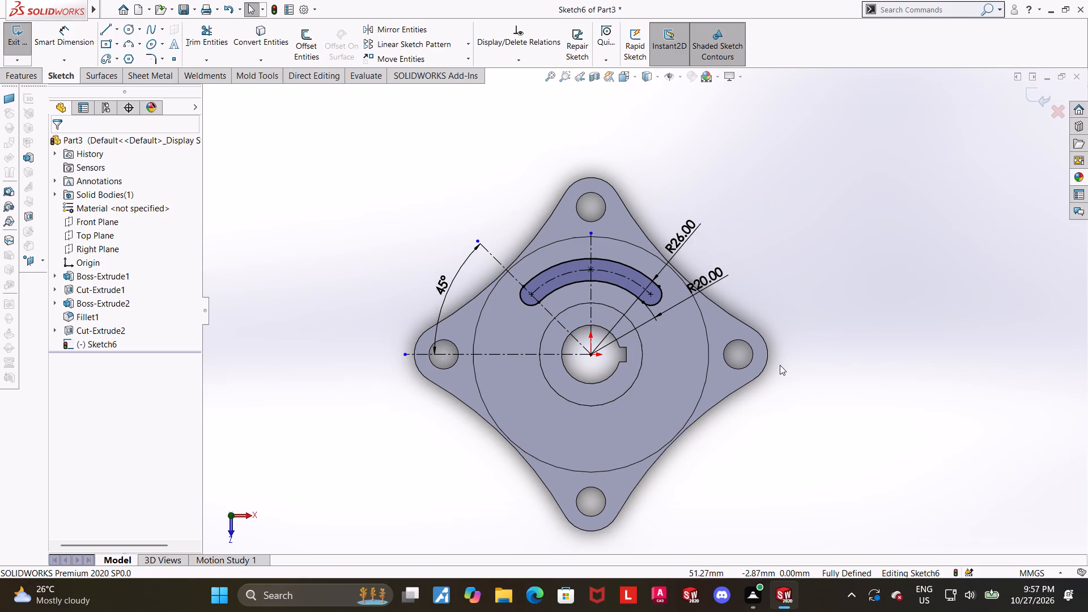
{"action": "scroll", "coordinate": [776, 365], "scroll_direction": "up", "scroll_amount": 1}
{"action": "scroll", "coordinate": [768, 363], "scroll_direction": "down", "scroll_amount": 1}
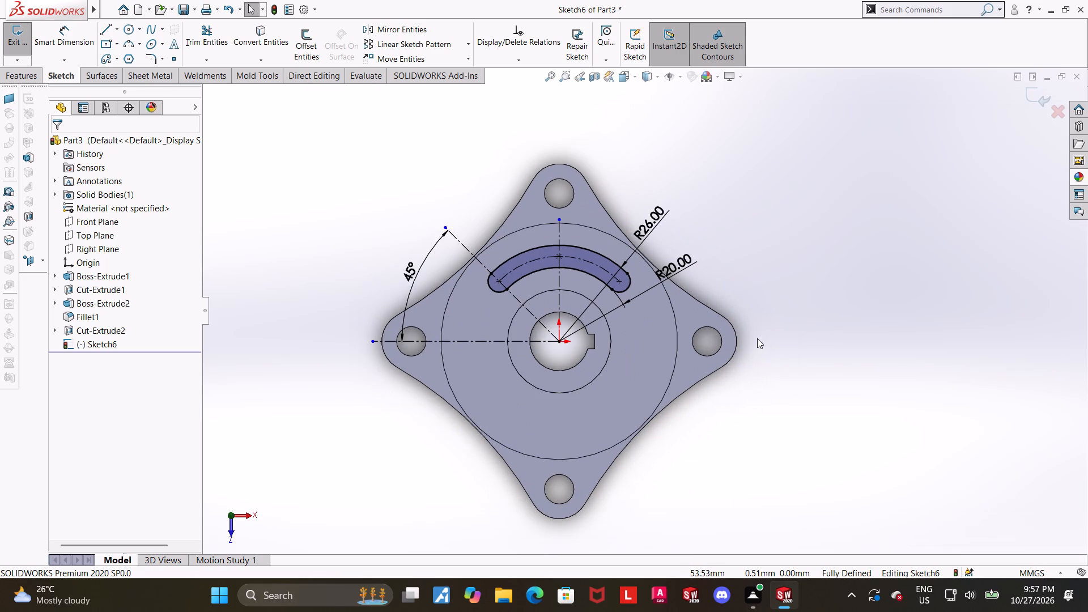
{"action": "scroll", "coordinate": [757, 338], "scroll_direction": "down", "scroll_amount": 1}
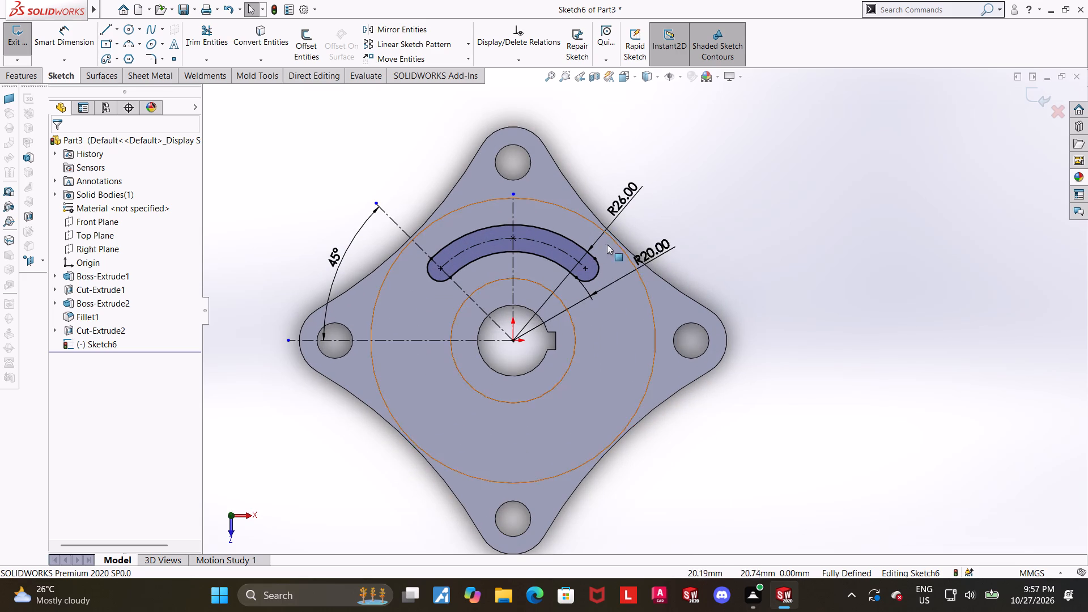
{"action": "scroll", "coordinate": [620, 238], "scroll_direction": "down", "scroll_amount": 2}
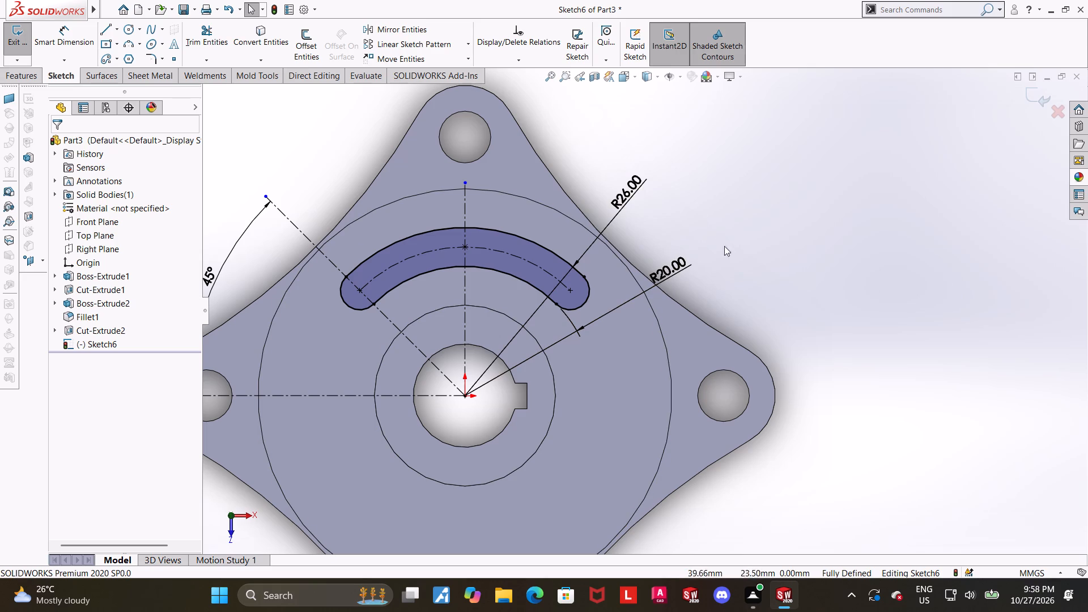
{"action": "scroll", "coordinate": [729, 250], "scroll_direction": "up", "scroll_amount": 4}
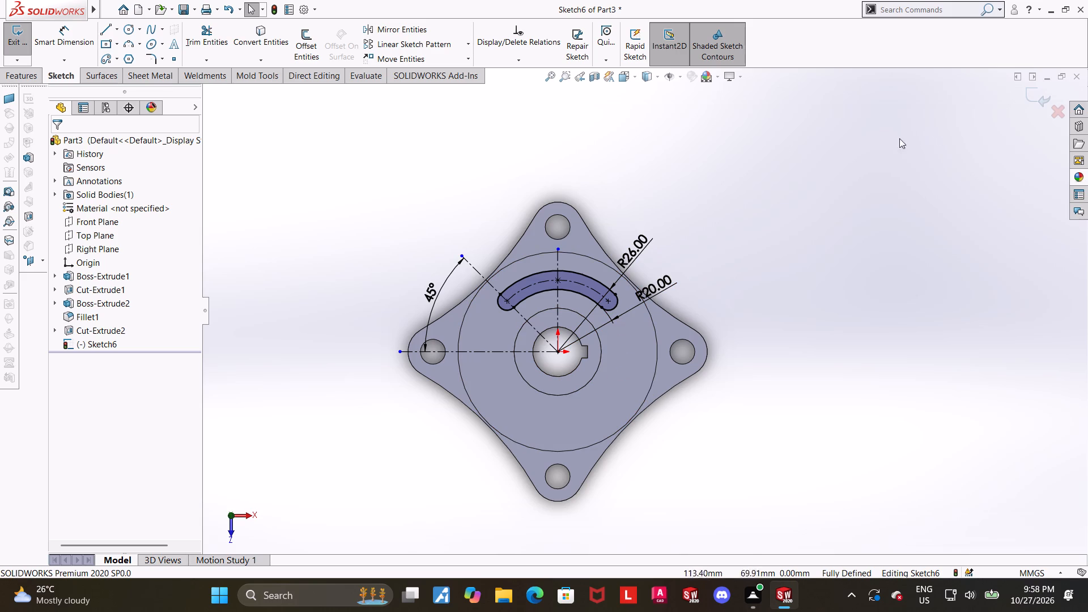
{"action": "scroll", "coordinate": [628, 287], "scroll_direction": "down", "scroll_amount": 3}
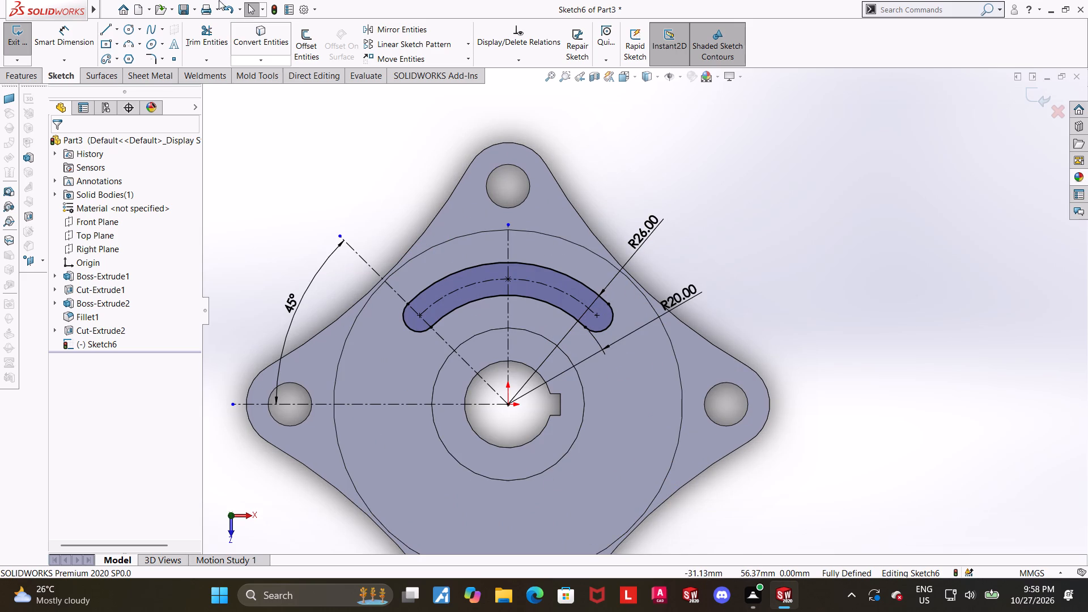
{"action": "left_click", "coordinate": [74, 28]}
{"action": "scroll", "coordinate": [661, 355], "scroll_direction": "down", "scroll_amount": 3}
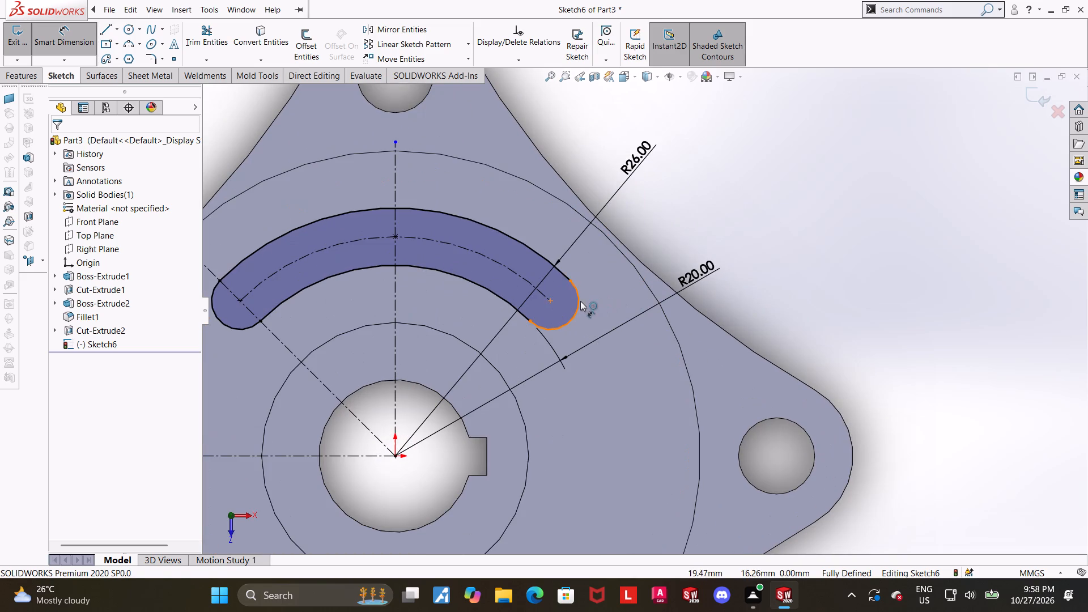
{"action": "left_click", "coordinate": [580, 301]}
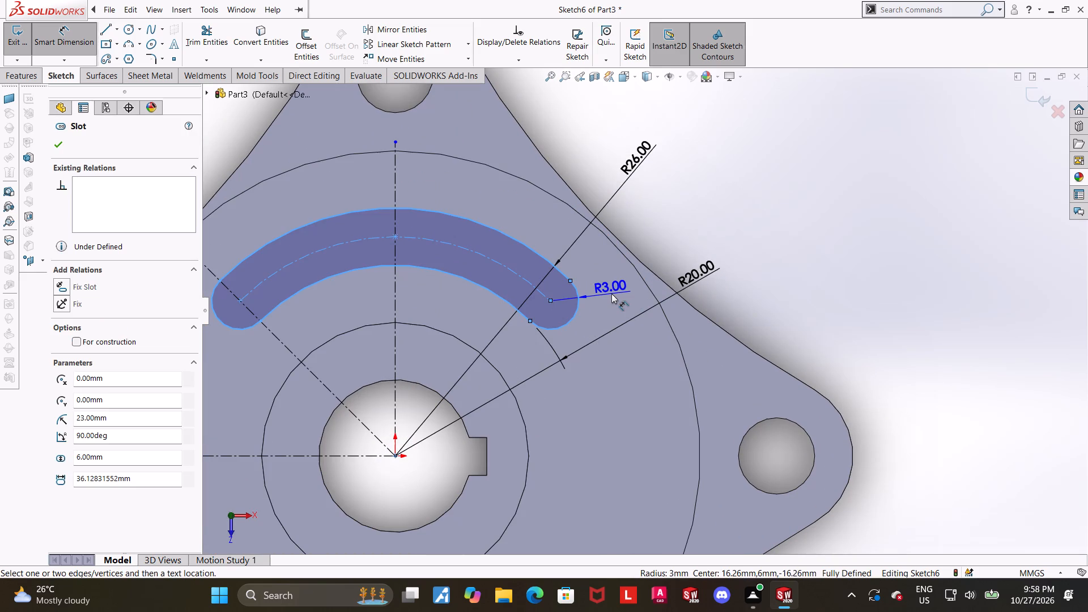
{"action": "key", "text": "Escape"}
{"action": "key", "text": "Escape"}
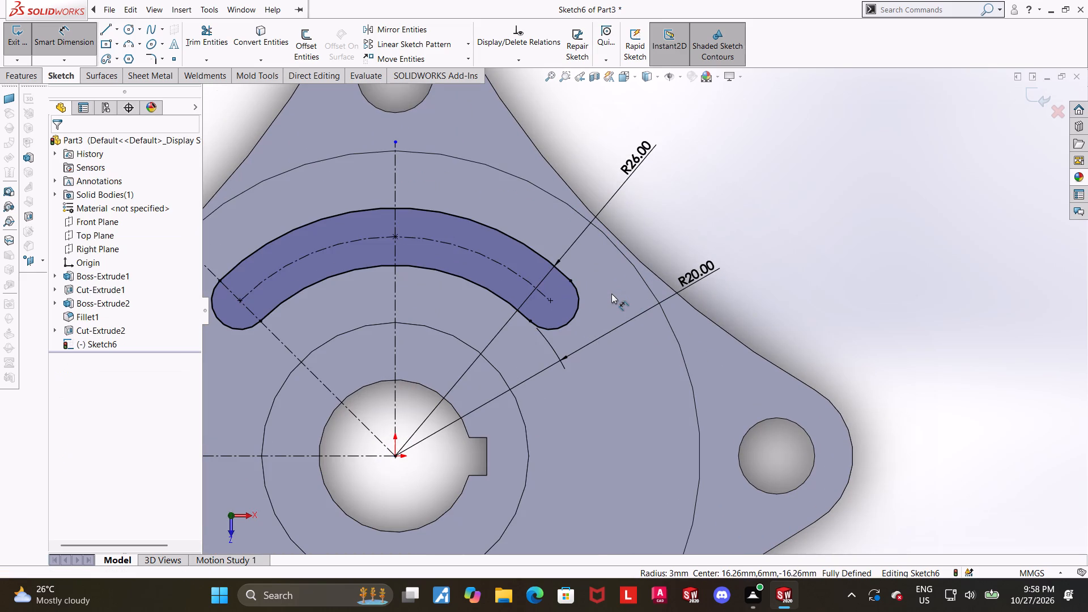
Mirror the arc slot about the horizontal centerline, keeping the original, and exit the sketch.
{"action": "scroll", "coordinate": [611, 296], "scroll_direction": "up", "scroll_amount": 3}
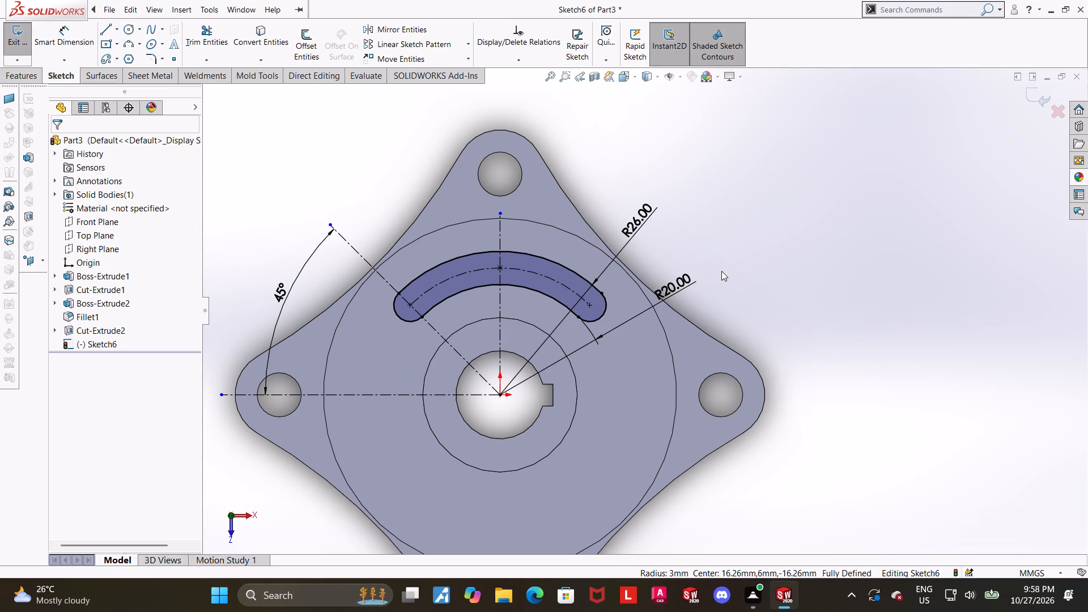
{"action": "scroll", "coordinate": [576, 223], "scroll_direction": "up", "scroll_amount": 2}
{"action": "key", "text": "Escape"}
{"action": "left_click", "coordinate": [418, 24]}
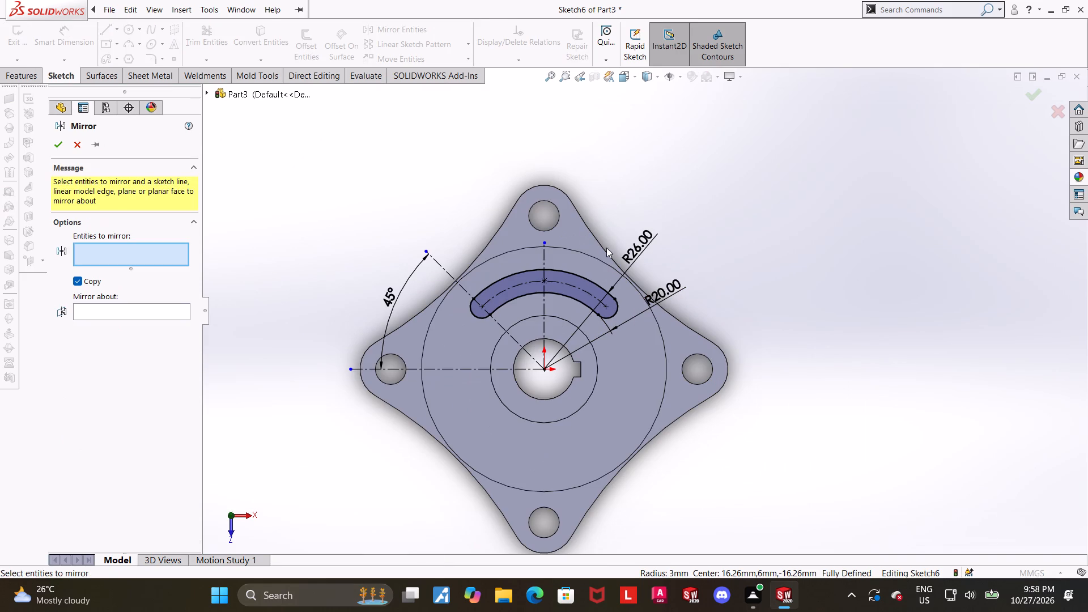
{"action": "left_click", "coordinate": [589, 278]}
{"action": "left_click", "coordinate": [122, 305]}
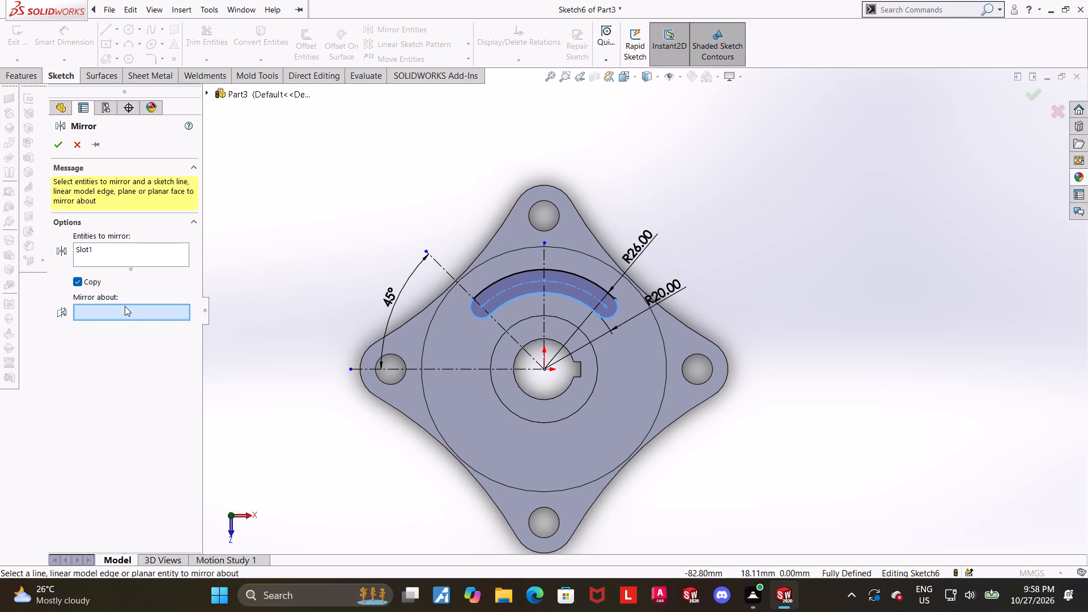
{"action": "left_click", "coordinate": [456, 368]}
{"action": "left_click", "coordinate": [53, 154]}
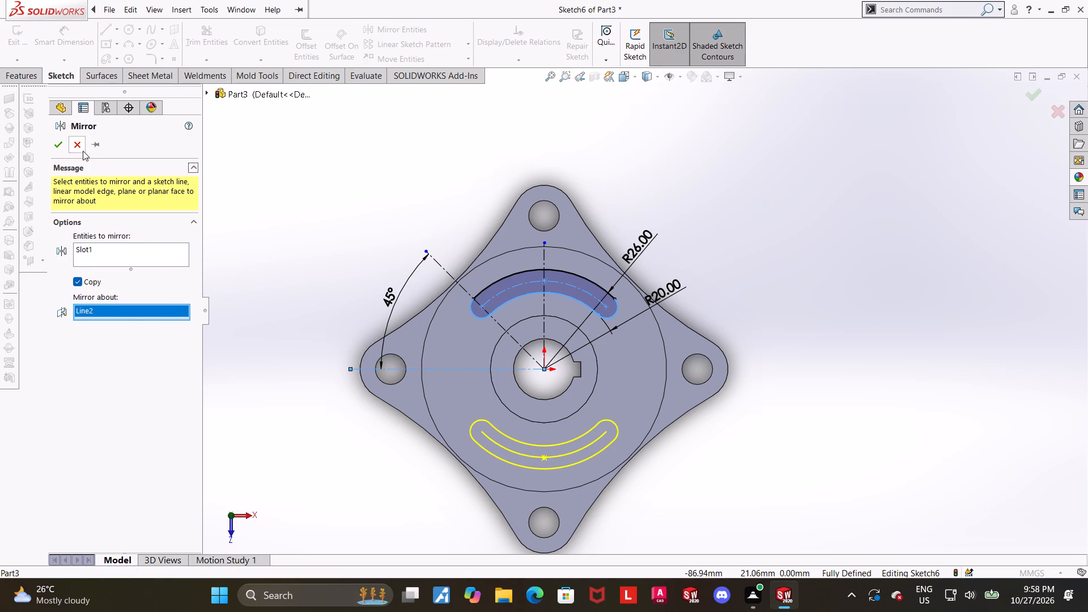
{"action": "left_click", "coordinate": [65, 148]}
{"action": "left_click", "coordinate": [726, 263]}
{"action": "scroll", "coordinate": [770, 352], "scroll_direction": "up", "scroll_amount": 3}
{"action": "middle_click_drag", "start_coordinate": [736, 416], "coordinate": [715, 266]}
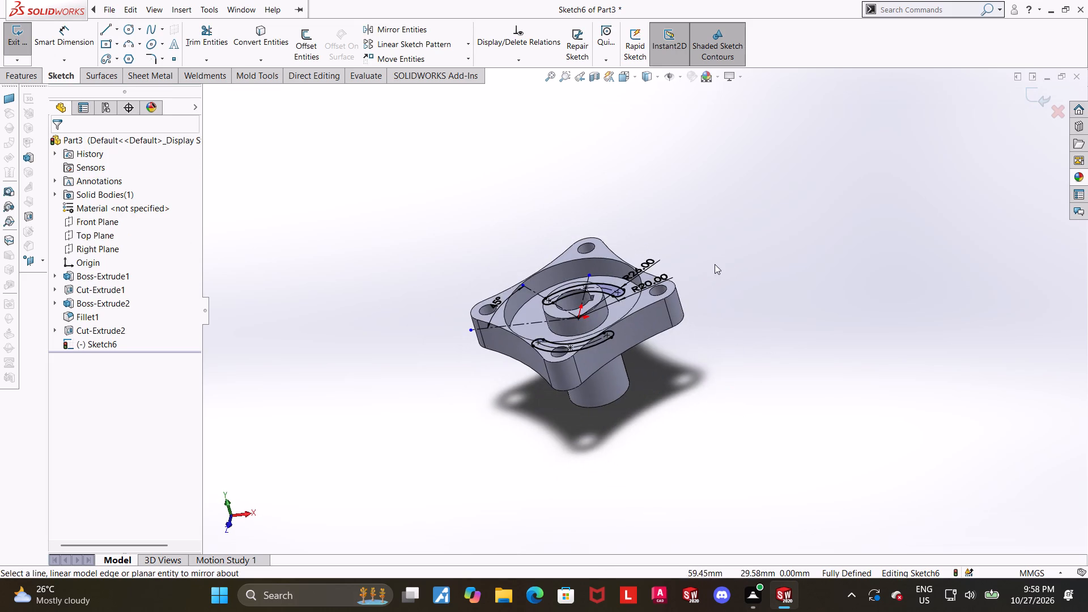
{"action": "scroll", "coordinate": [675, 274], "scroll_direction": "down", "scroll_amount": 2}
{"action": "left_click", "coordinate": [1038, 95]}
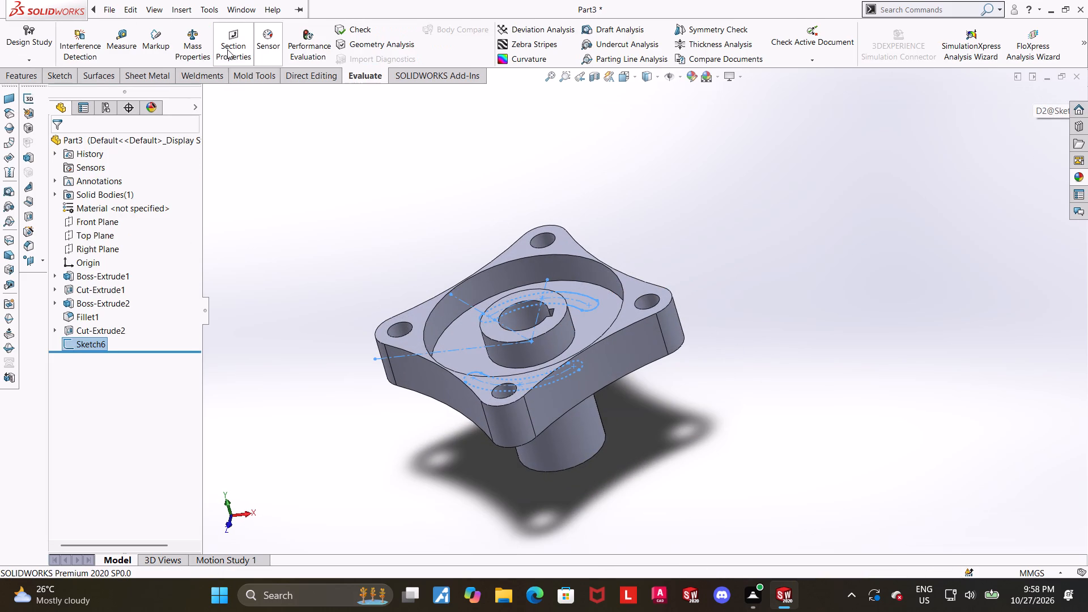
Extrude-cut both arc slots down from the sketch plane, just through the pocket floor.
{"action": "left_click", "coordinate": [10, 75]}
{"action": "left_click", "coordinate": [184, 50]}
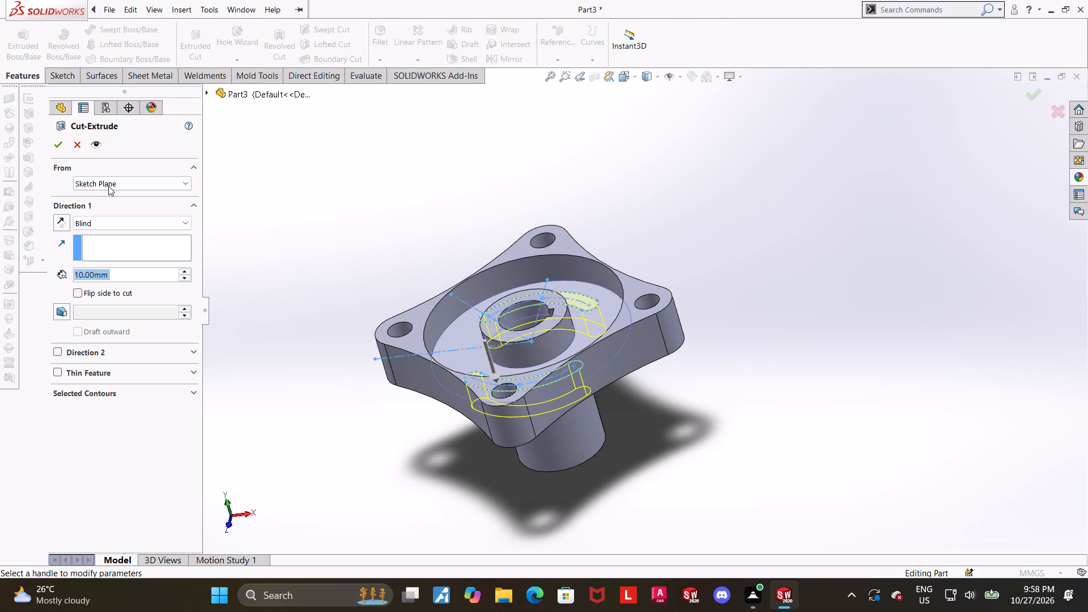
{"action": "left_click", "coordinate": [116, 220]}
{"action": "left_click", "coordinate": [100, 241]}
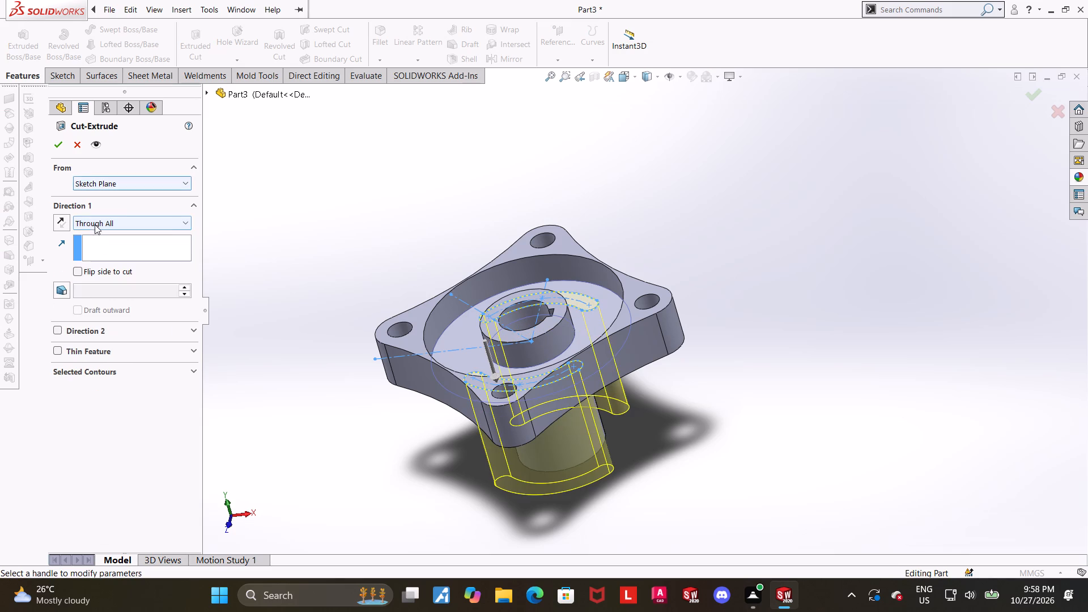
{"action": "left_click", "coordinate": [97, 229]}
{"action": "left_click", "coordinate": [105, 263]}
{"action": "left_click", "coordinate": [64, 142]}
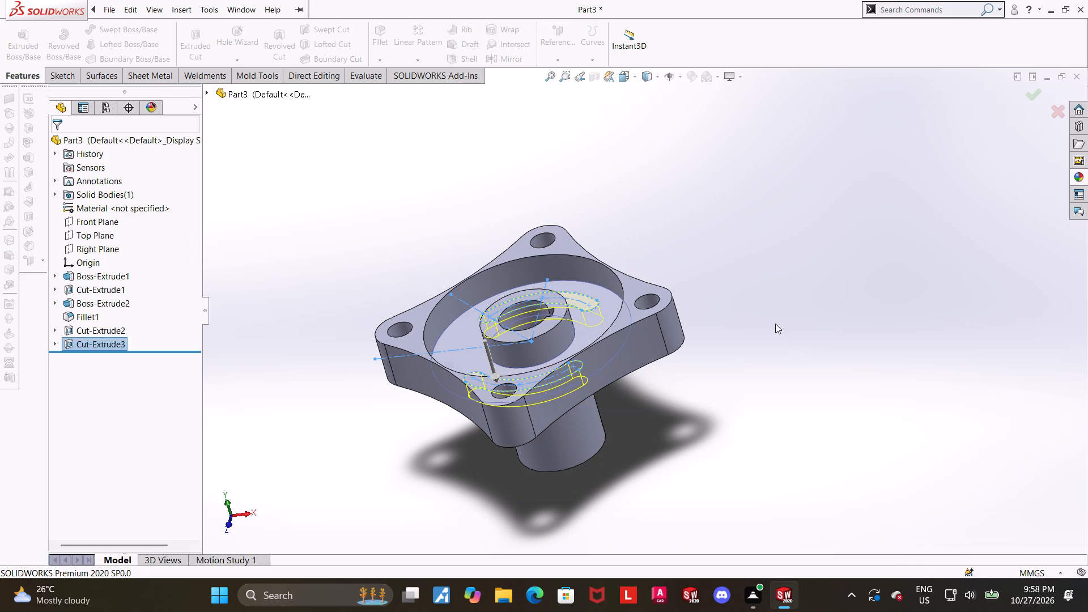
{"action": "left_click", "coordinate": [781, 335]}
{"action": "middle_click_drag", "start_coordinate": [778, 350], "coordinate": [802, 341]}
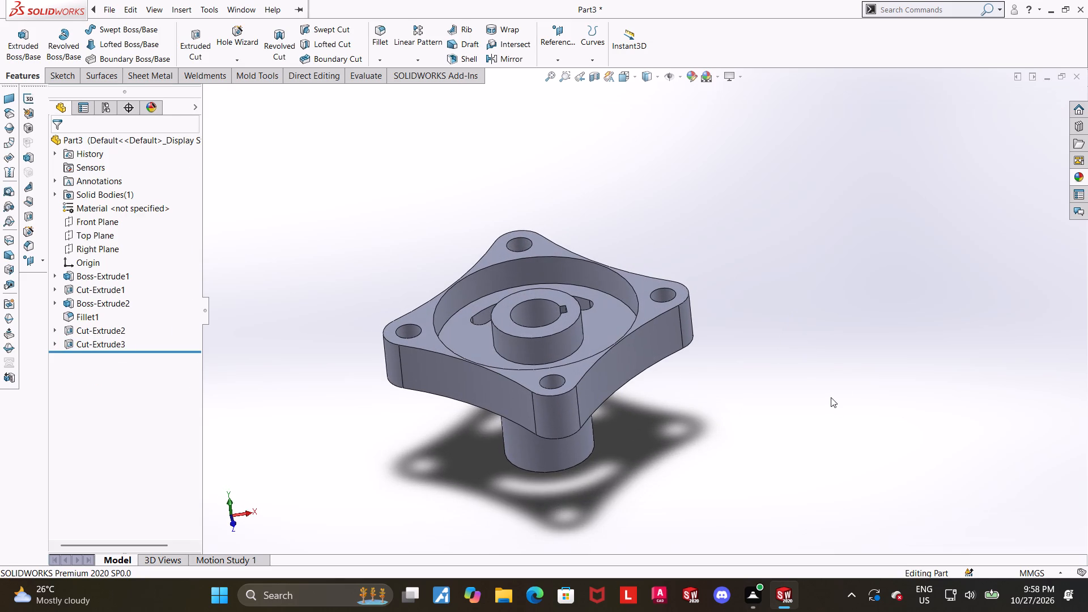
Switch to the isometric view and apply a bright yellow colour to the whole part.
{"action": "key", "text": "ctrl+7"}
{"action": "left_click", "coordinate": [962, 457]}
{"action": "scroll", "coordinate": [863, 328], "scroll_direction": "up", "scroll_amount": 1}
{"action": "scroll", "coordinate": [672, 261], "scroll_direction": "down", "scroll_amount": 2}
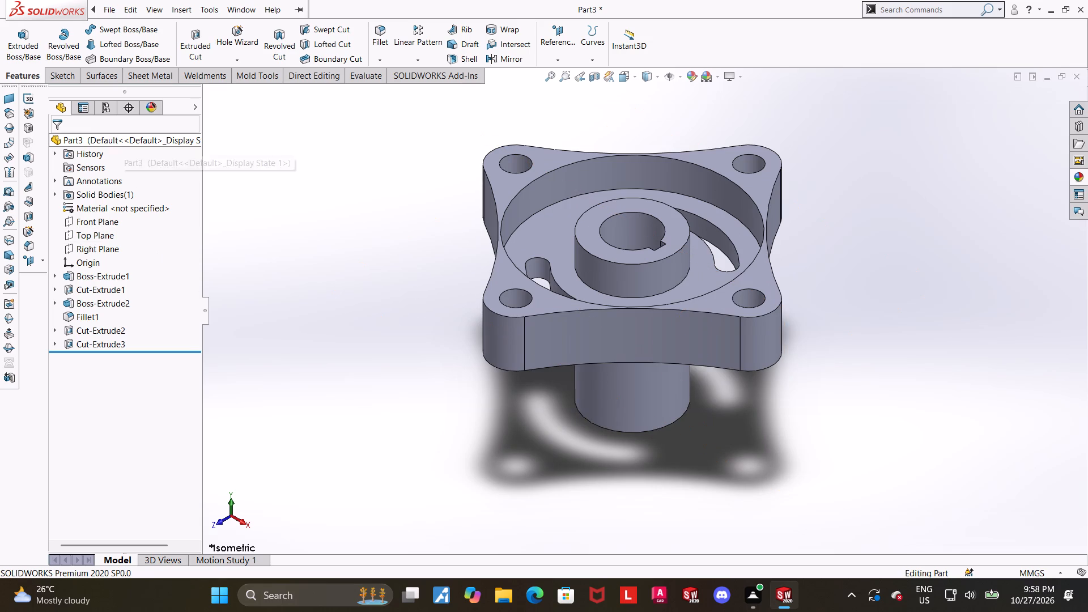
{"action": "right_click", "coordinate": [121, 143]}
{"action": "left_click", "coordinate": [148, 127]}
{"action": "left_click", "coordinate": [164, 152]}
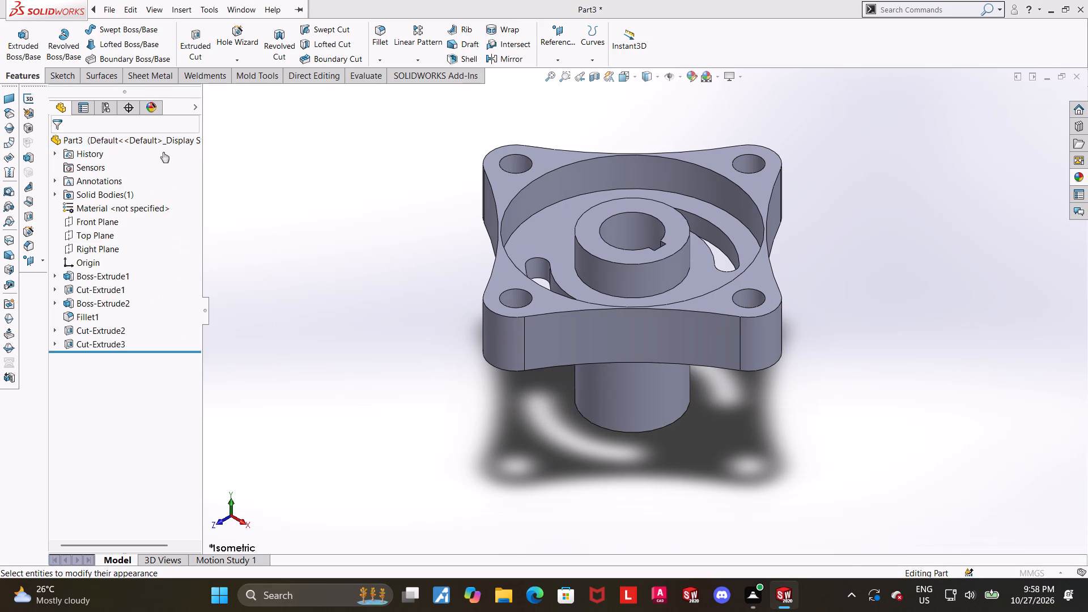
{"action": "left_click", "coordinate": [109, 426]}
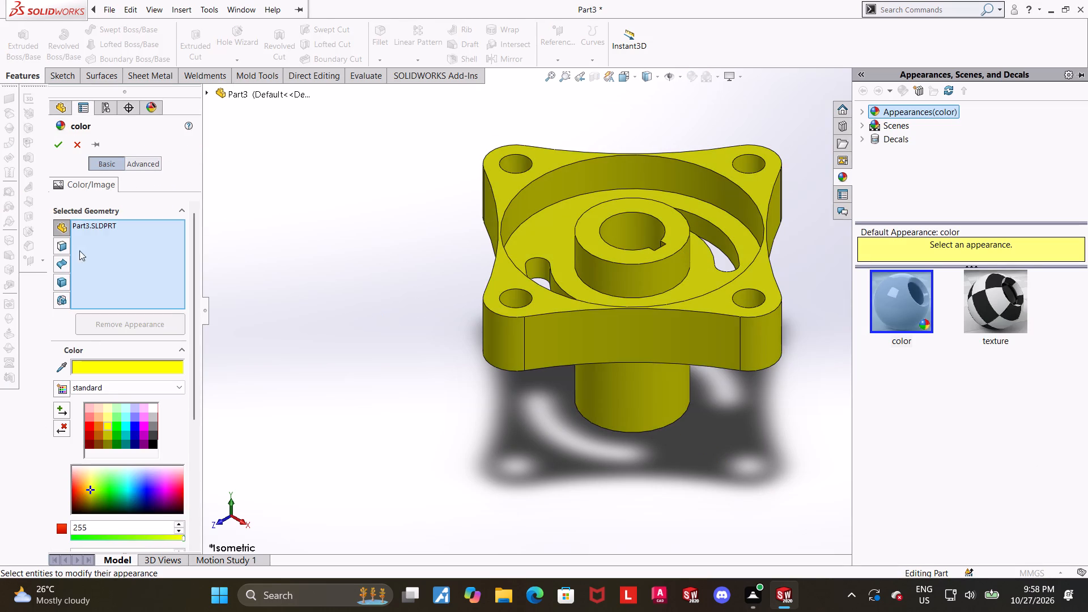
{"action": "left_click", "coordinate": [56, 150]}
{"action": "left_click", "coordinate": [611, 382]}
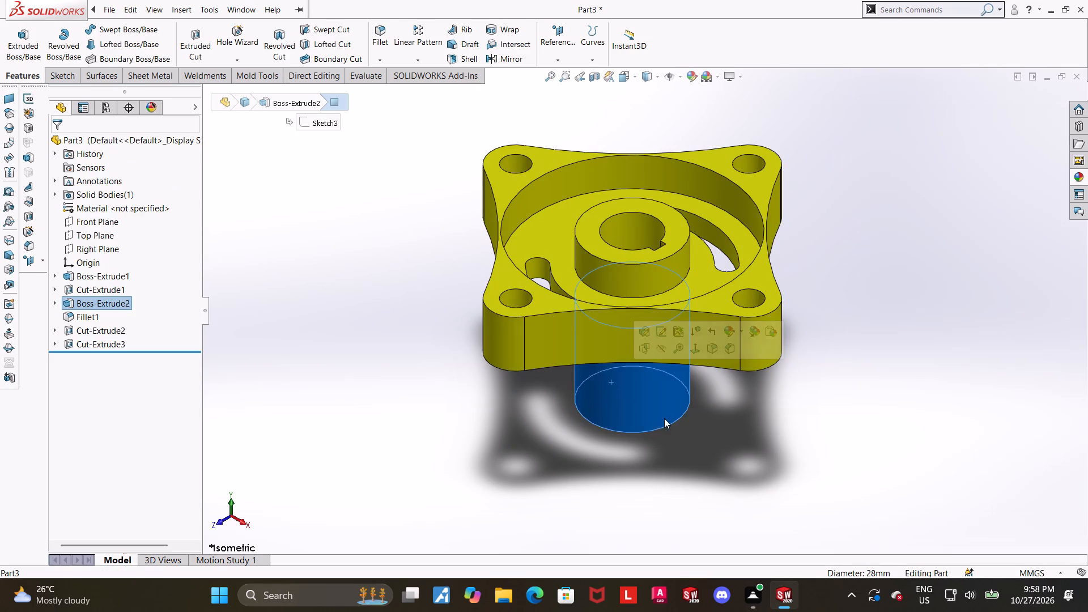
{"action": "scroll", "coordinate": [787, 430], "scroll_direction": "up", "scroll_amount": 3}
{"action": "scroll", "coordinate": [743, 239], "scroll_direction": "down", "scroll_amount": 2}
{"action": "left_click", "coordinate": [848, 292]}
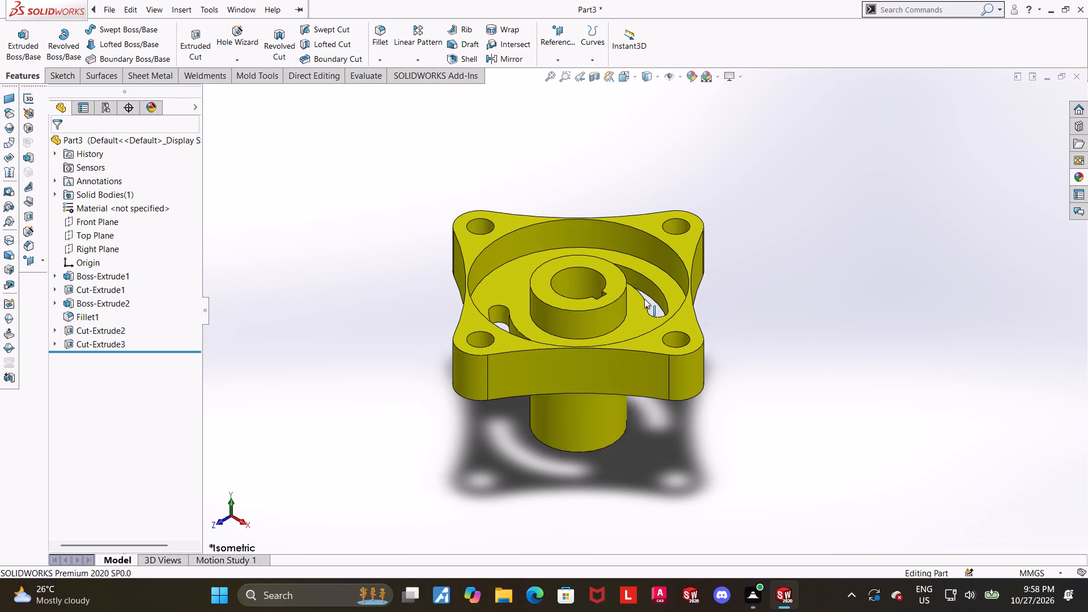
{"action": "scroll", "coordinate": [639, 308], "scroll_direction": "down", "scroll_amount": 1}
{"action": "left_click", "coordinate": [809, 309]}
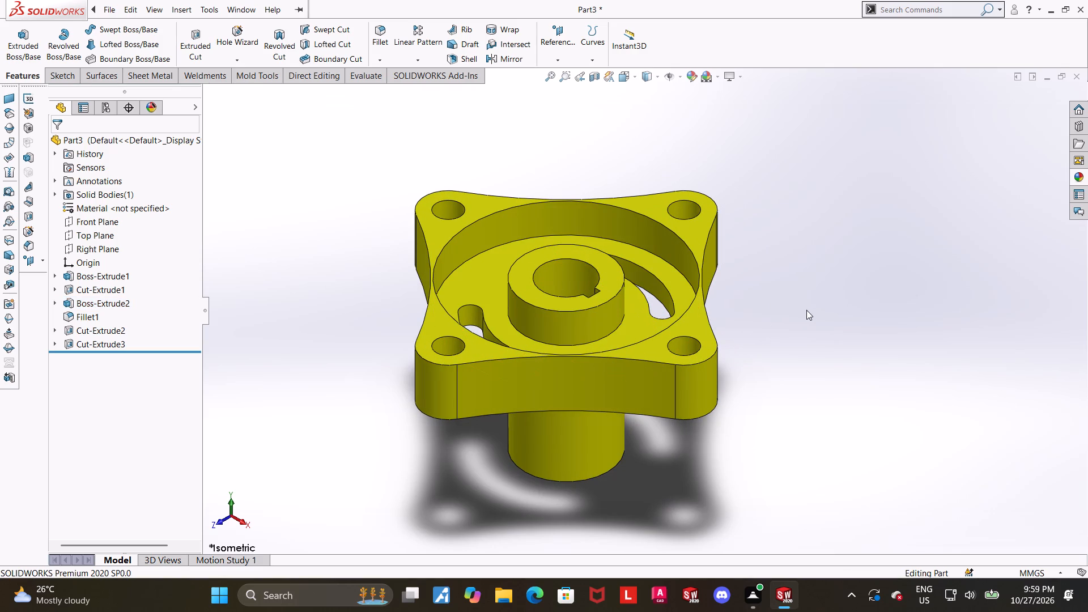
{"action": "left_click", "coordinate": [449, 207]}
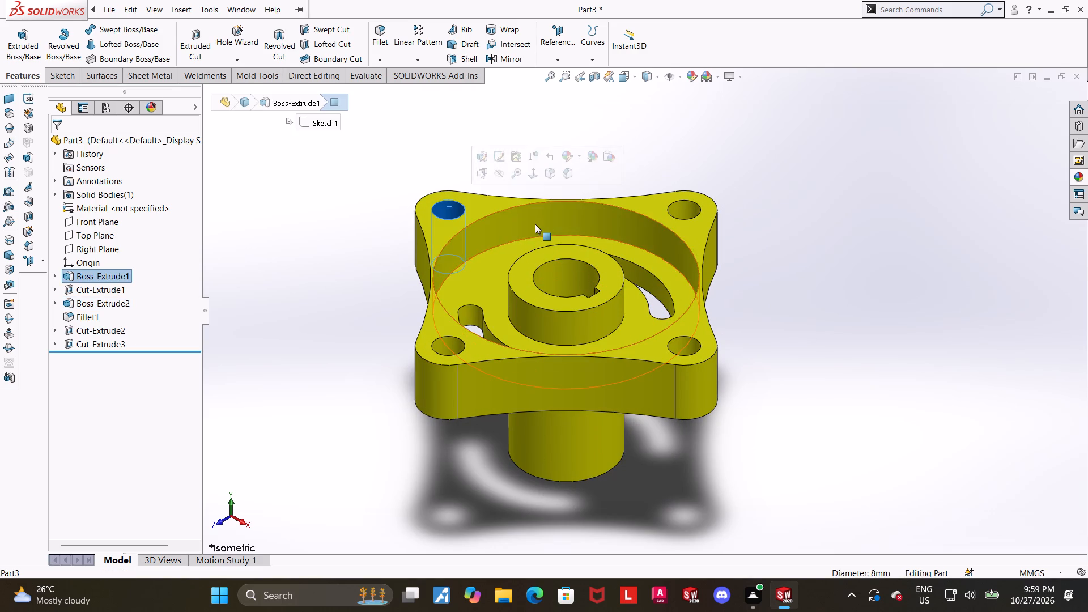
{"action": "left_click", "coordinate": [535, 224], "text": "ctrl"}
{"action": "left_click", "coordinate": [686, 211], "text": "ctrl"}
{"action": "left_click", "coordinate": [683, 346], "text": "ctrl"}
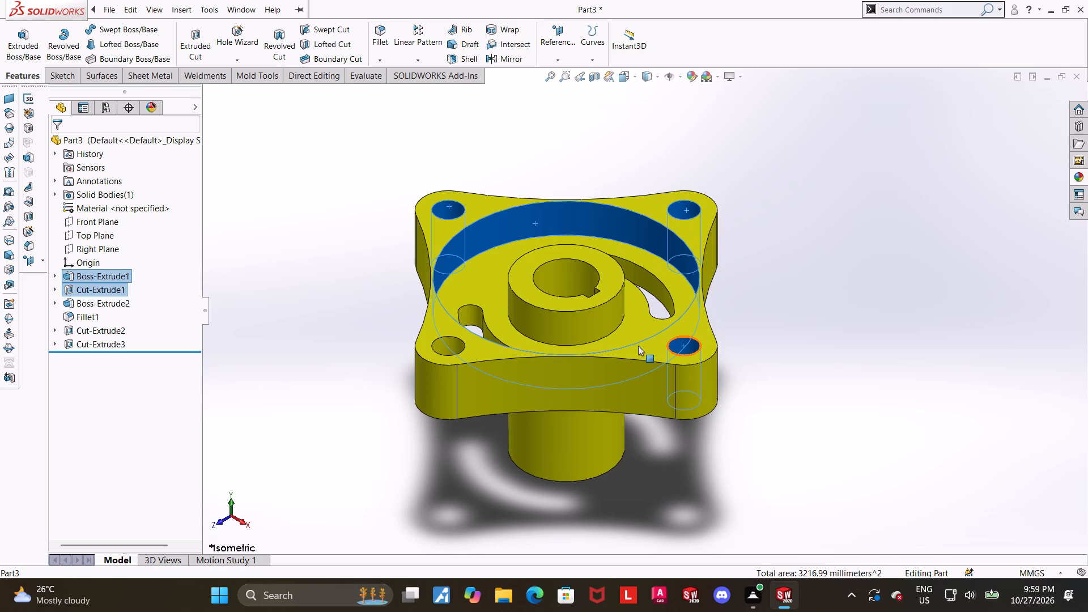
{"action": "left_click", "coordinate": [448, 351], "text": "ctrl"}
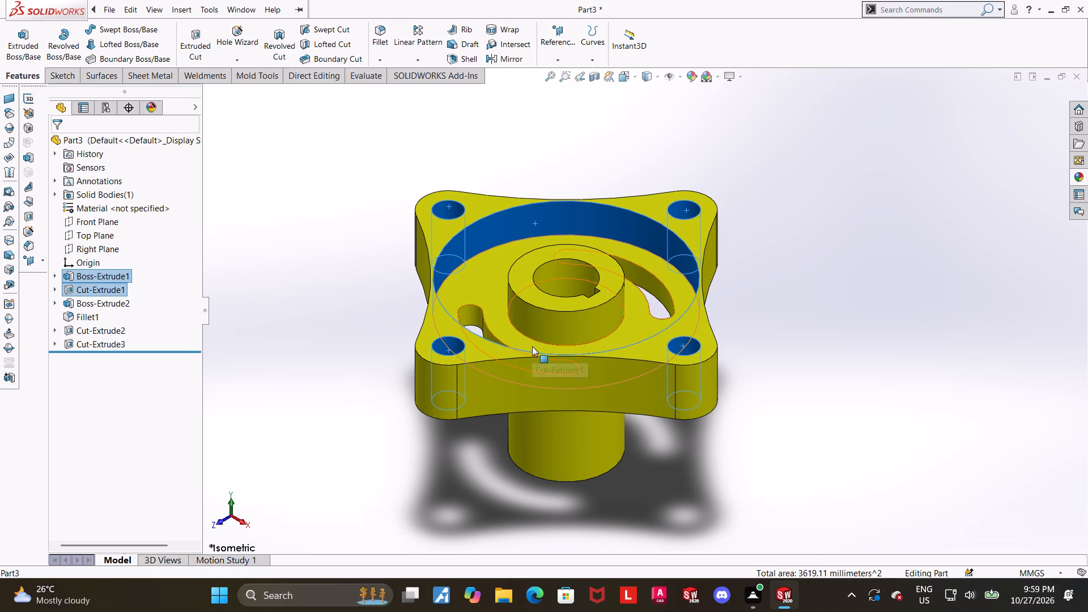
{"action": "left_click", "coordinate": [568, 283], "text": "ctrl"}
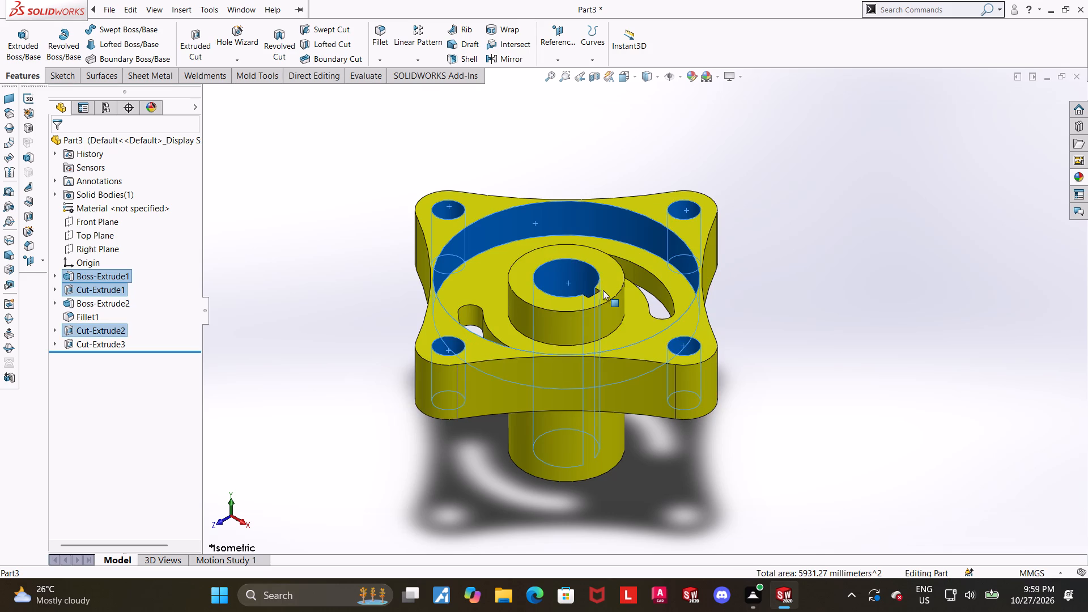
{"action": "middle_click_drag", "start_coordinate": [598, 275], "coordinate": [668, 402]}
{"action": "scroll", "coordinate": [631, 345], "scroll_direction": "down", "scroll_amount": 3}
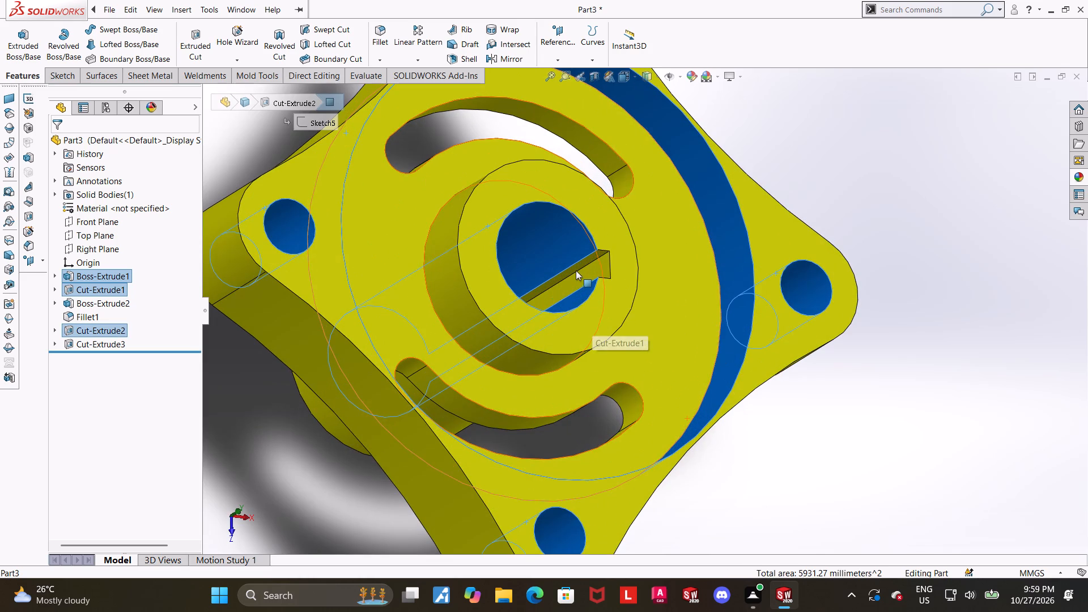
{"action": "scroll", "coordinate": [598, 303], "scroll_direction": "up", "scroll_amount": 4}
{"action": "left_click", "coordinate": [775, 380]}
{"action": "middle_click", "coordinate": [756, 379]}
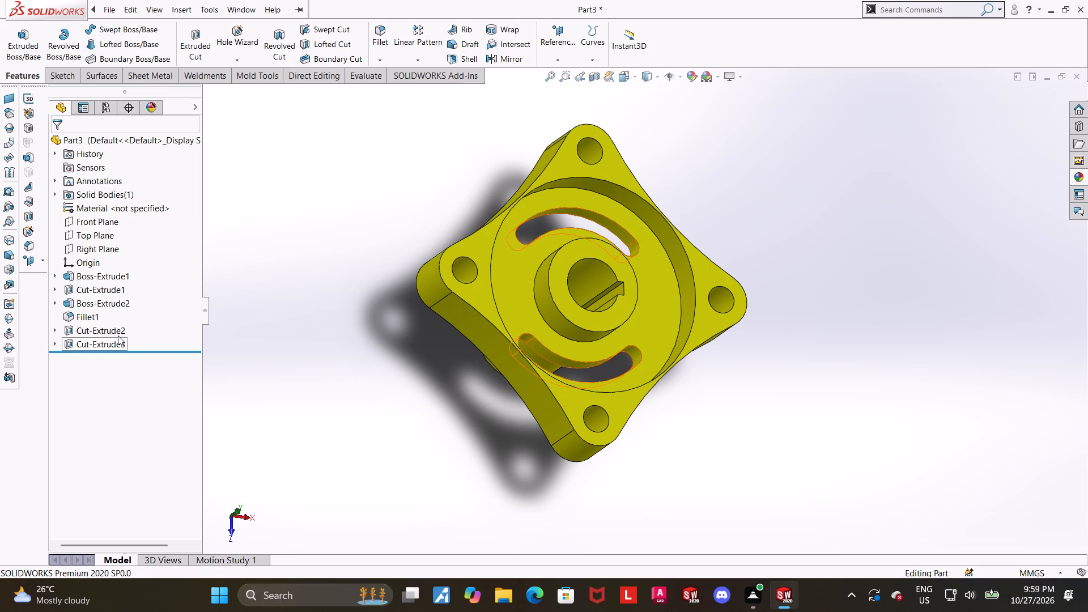
Apply a strong orange colour to the notched bore's cut feature.
{"action": "left_click", "coordinate": [112, 333]}
{"action": "right_click", "coordinate": [112, 333]}
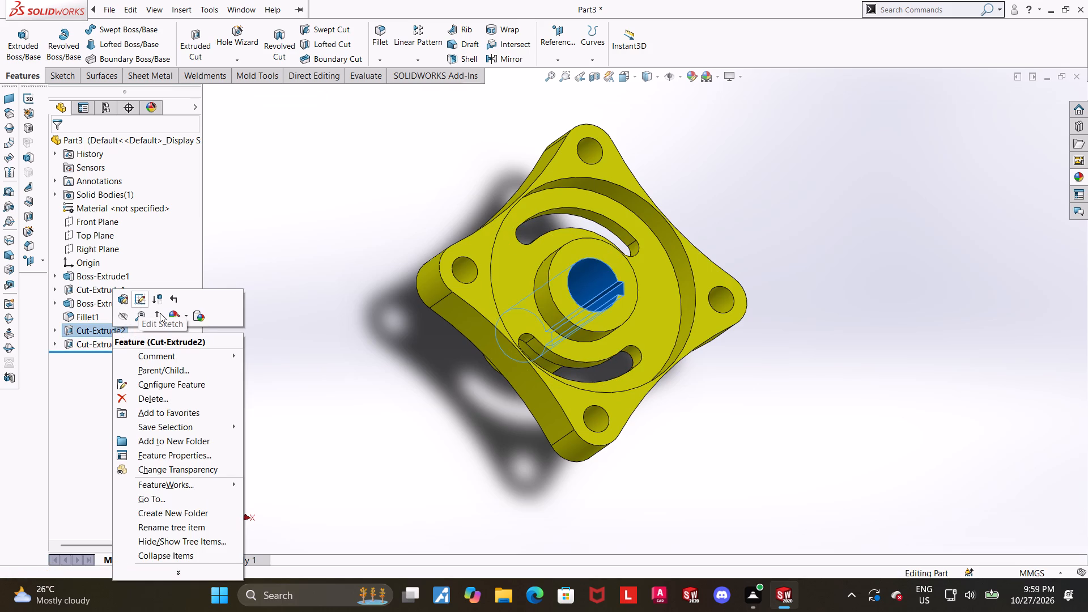
{"action": "left_click", "coordinate": [171, 316]}
{"action": "left_click", "coordinate": [200, 343]}
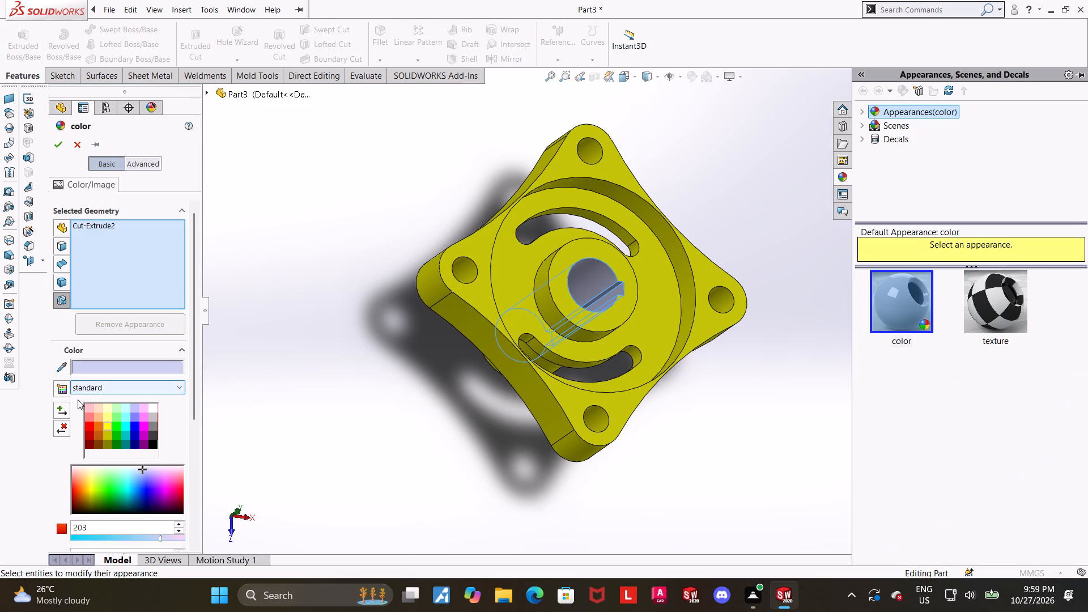
{"action": "left_click", "coordinate": [99, 423]}
{"action": "left_click", "coordinate": [99, 411]}
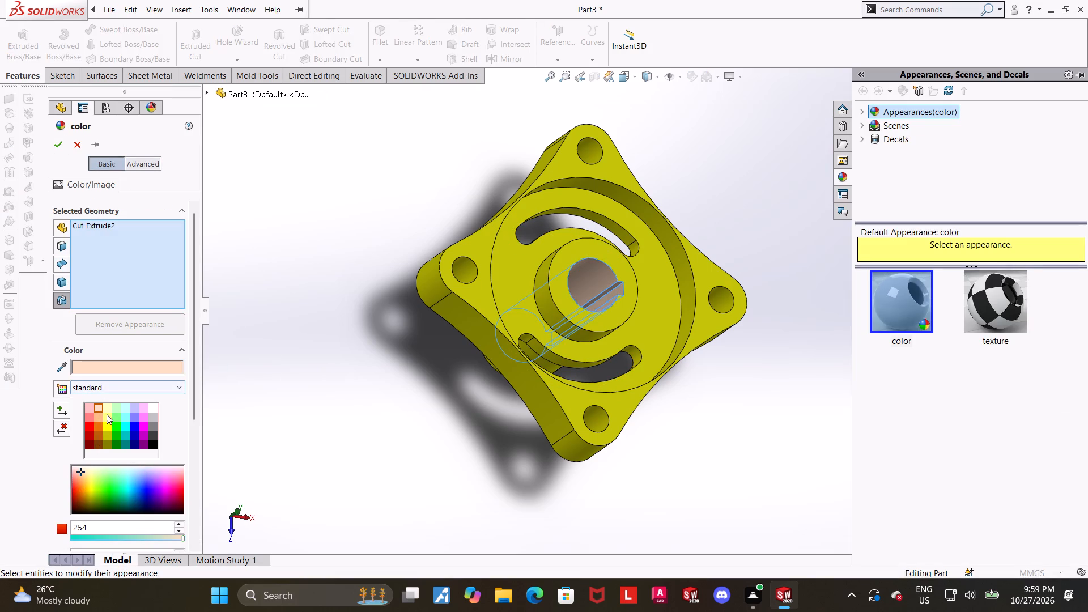
{"action": "left_click", "coordinate": [95, 414]}
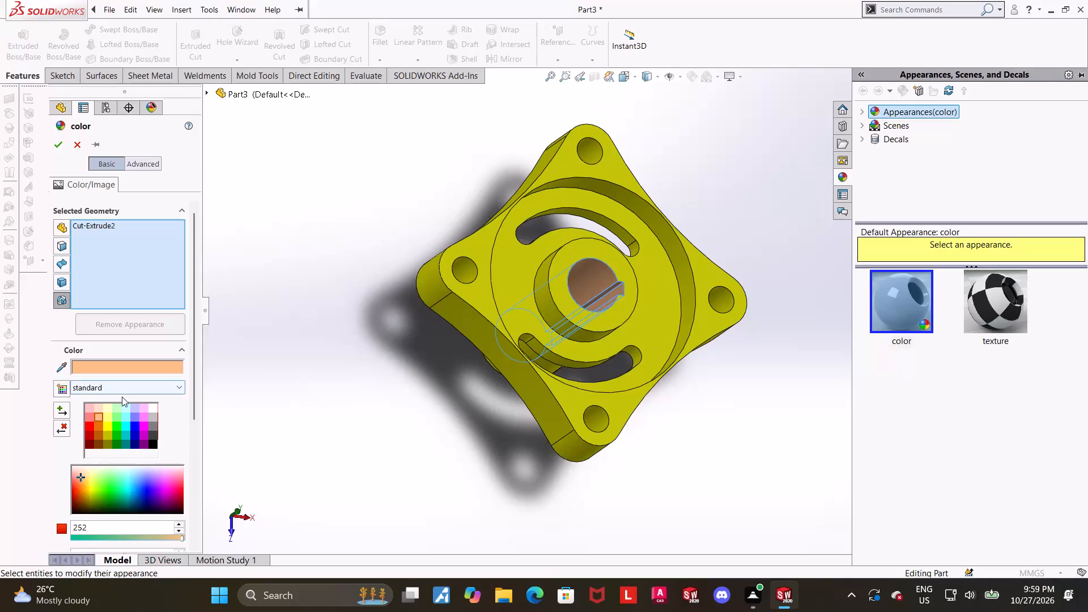
{"action": "left_click", "coordinate": [100, 424]}
{"action": "left_click", "coordinate": [58, 148]}
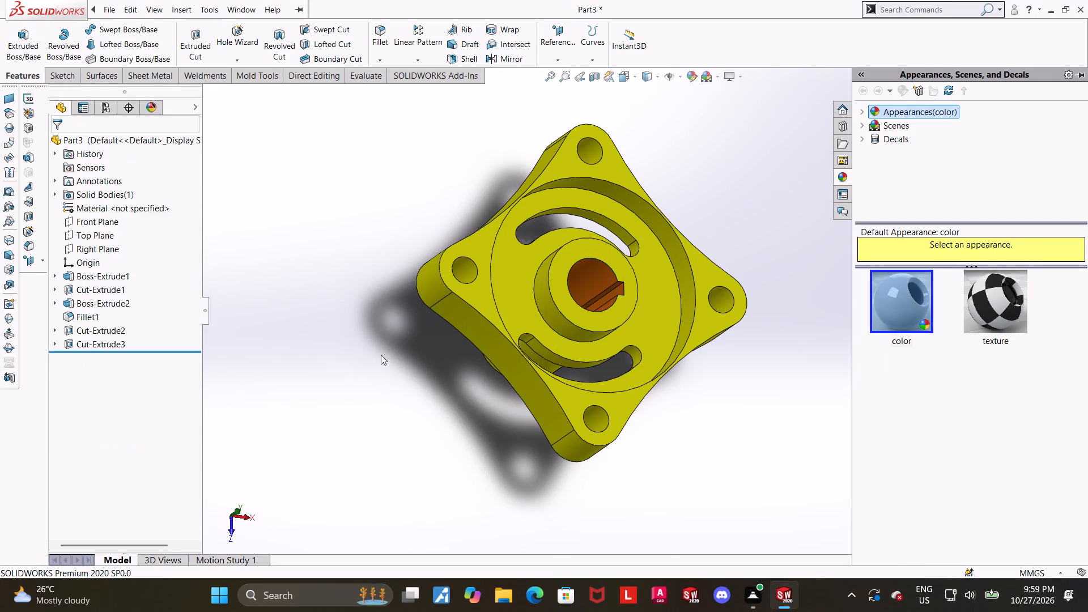
Apply the same strong orange colour to the cut feature of the two arc slots.
{"action": "left_click", "coordinate": [381, 355]}
{"action": "scroll", "coordinate": [430, 399], "scroll_direction": "up", "scroll_amount": 1}
{"action": "middle_click_drag", "start_coordinate": [425, 398], "coordinate": [383, 365]}
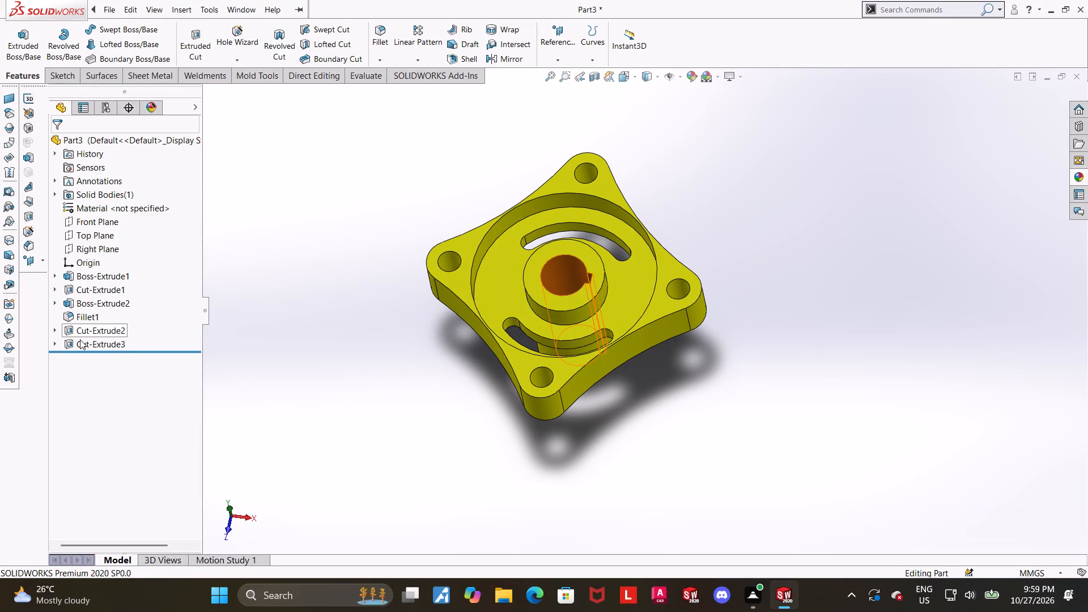
{"action": "left_click", "coordinate": [80, 339]}
{"action": "right_click", "coordinate": [80, 339]}
{"action": "left_click", "coordinate": [138, 327]}
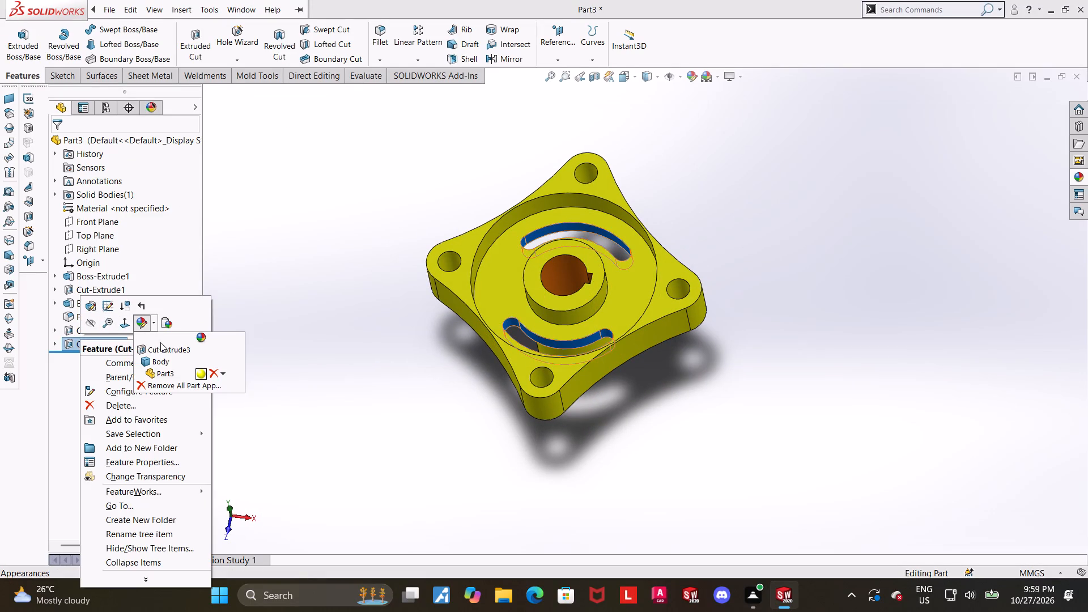
{"action": "left_click", "coordinate": [162, 347]}
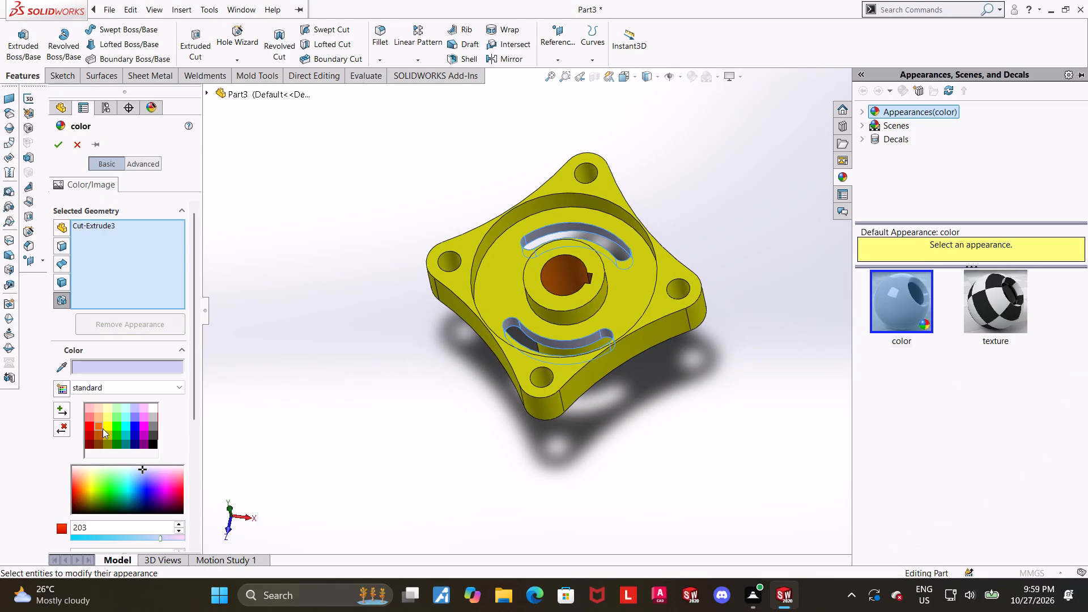
{"action": "left_click", "coordinate": [101, 427]}
{"action": "left_click", "coordinate": [56, 151]}
{"action": "left_click", "coordinate": [224, 298]}
Colour the circular pocket's side wall and the four corner hole faces the same strong orange.
{"action": "middle_click_drag", "start_coordinate": [419, 320], "coordinate": [374, 339]}
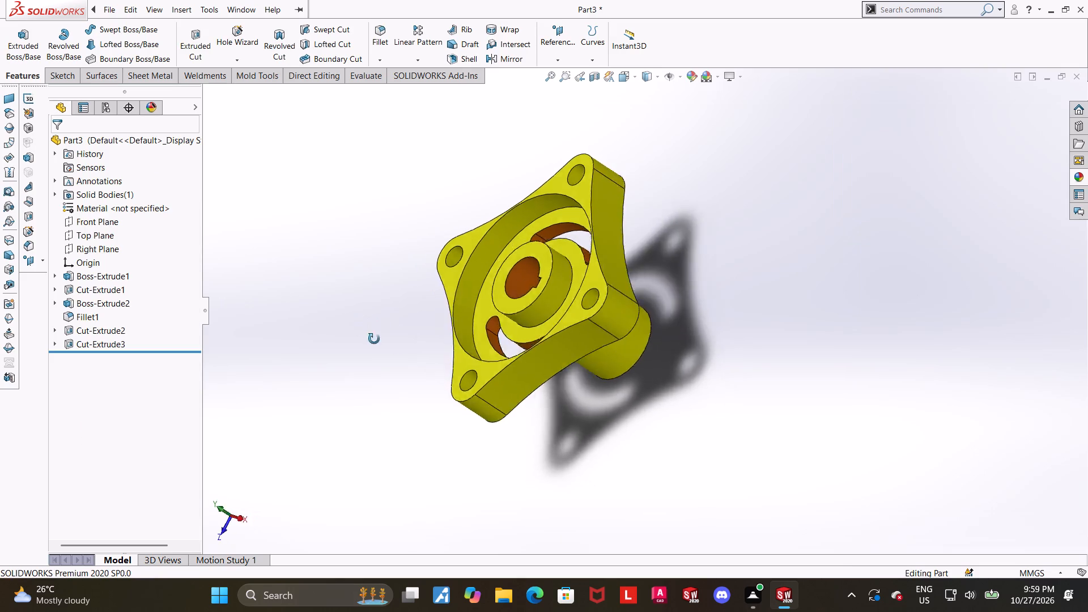
{"action": "middle_click_drag", "start_coordinate": [374, 339], "coordinate": [441, 322]}
{"action": "scroll", "coordinate": [740, 291], "scroll_direction": "down", "scroll_amount": 2}
{"action": "left_click", "coordinate": [551, 175]}
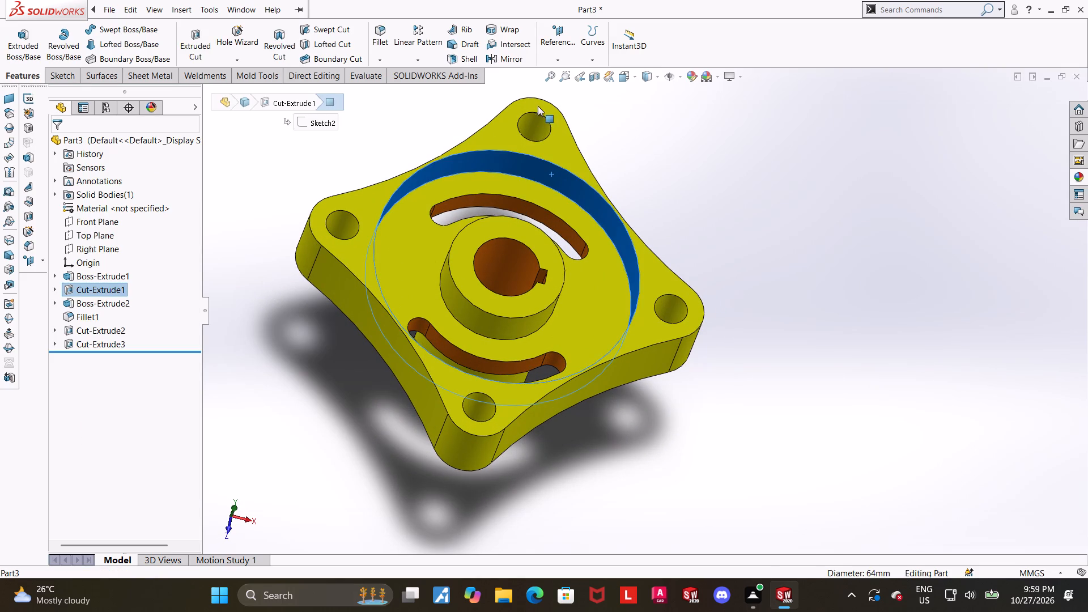
{"action": "left_click", "coordinate": [538, 127], "text": "ctrl"}
{"action": "left_click", "coordinate": [350, 219], "text": "ctrl"}
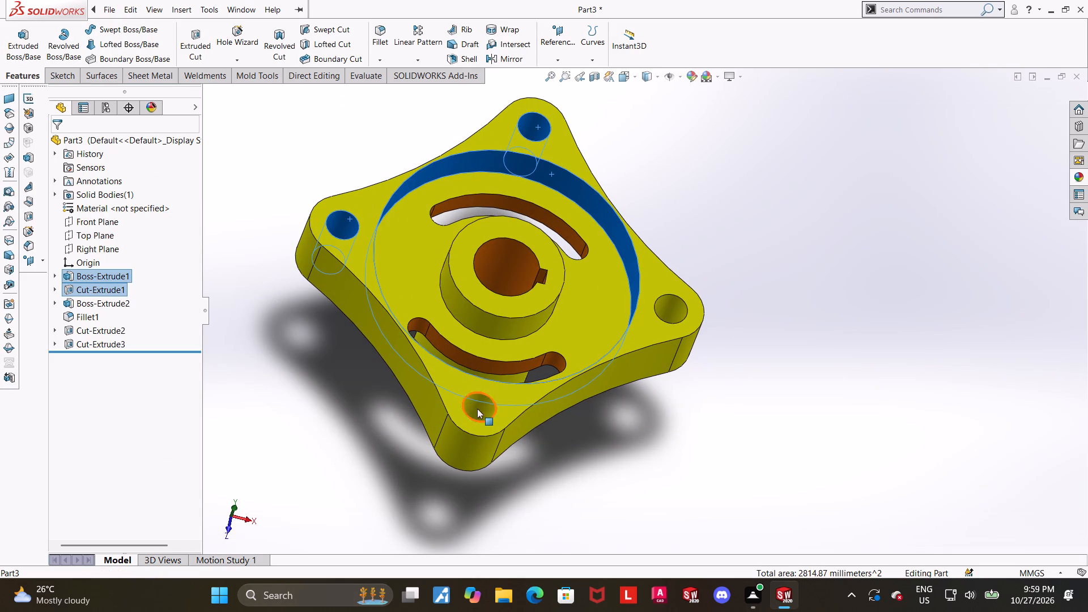
{"action": "left_click", "coordinate": [483, 411], "text": "ctrl"}
{"action": "left_click", "coordinate": [670, 308], "text": "ctrl"}
{"action": "right_click", "coordinate": [292, 325]}
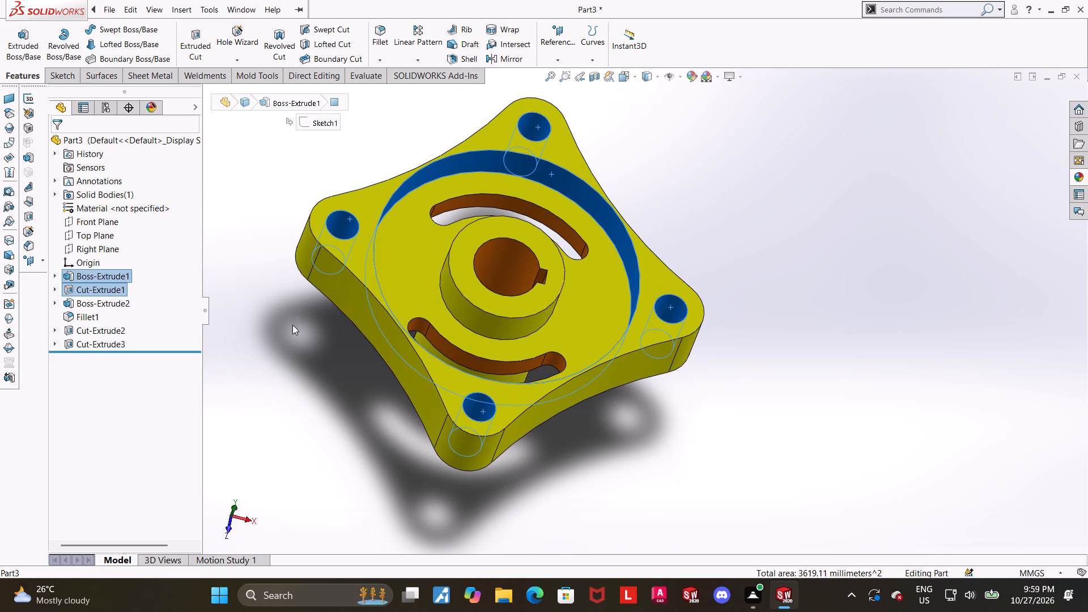
{"action": "left_click", "coordinate": [334, 290]}
{"action": "left_click", "coordinate": [351, 318]}
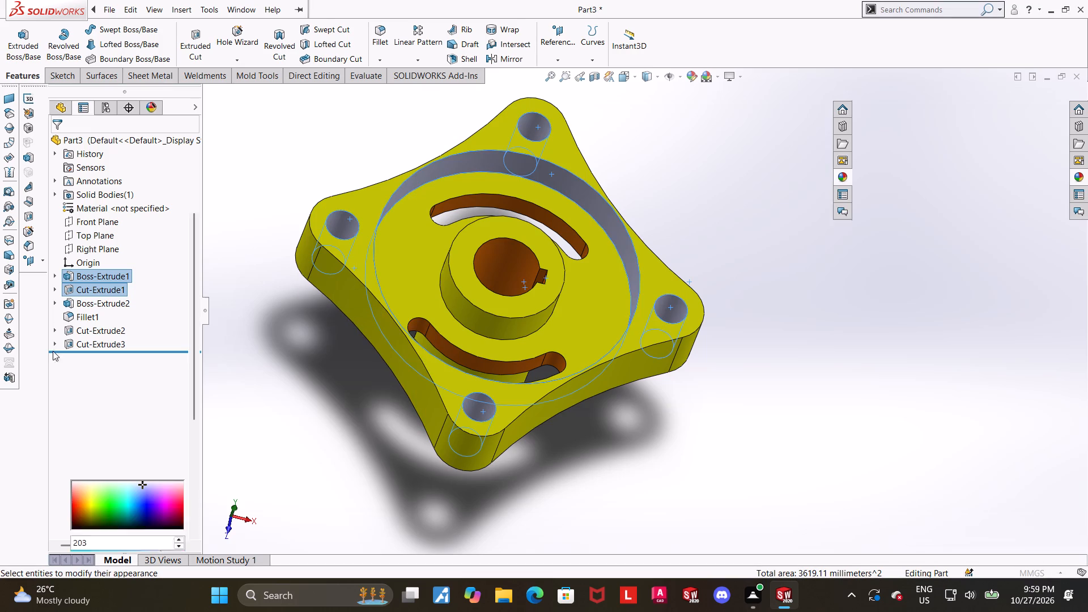
{"action": "left_click", "coordinate": [97, 427]}
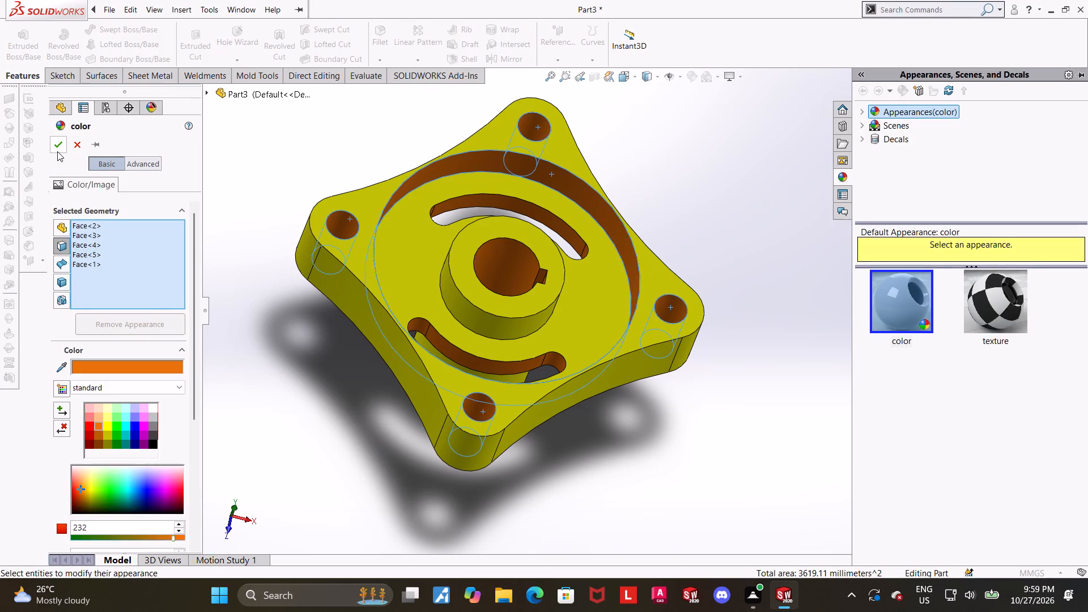
{"action": "left_click", "coordinate": [57, 151]}
{"action": "left_click", "coordinate": [258, 369]}
Switch to the front view and section the part along the Front Plane with zero offset.
{"action": "middle_click_drag", "start_coordinate": [322, 396], "coordinate": [329, 359]}
{"action": "key", "text": "ctrl+7"}
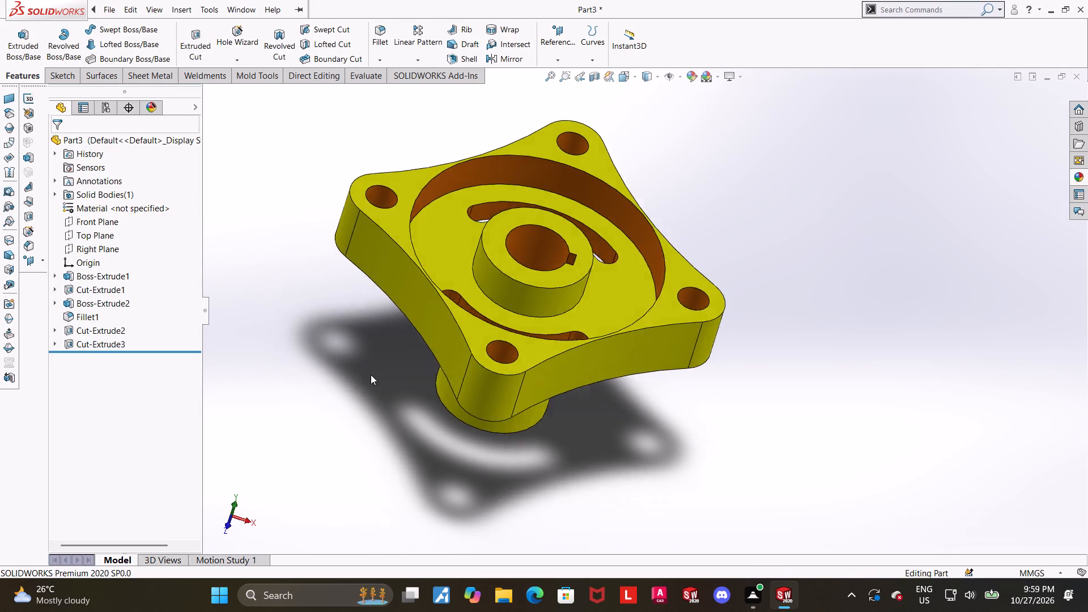
{"action": "scroll", "coordinate": [728, 394], "scroll_direction": "up", "scroll_amount": 1}
{"action": "scroll", "coordinate": [725, 259], "scroll_direction": "down", "scroll_amount": 1}
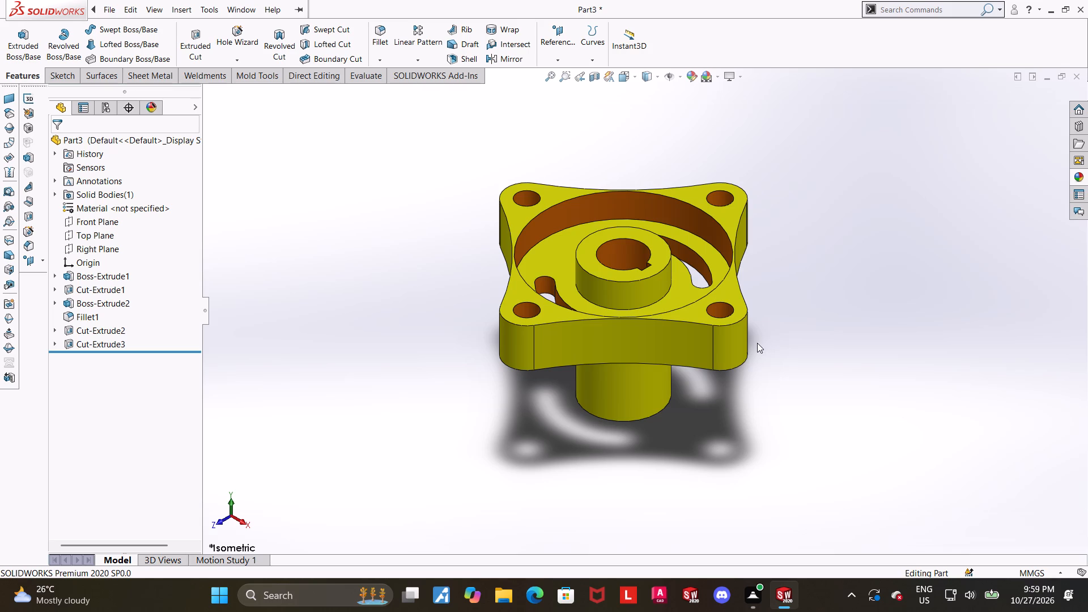
{"action": "scroll", "coordinate": [734, 355], "scroll_direction": "up", "scroll_amount": 1}
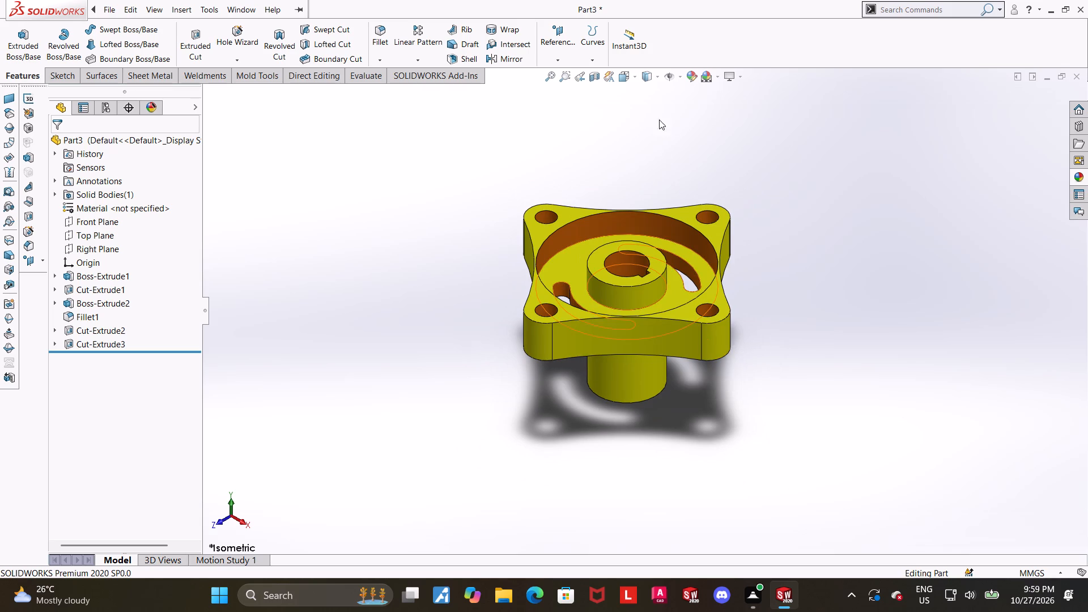
{"action": "middle_click_drag", "start_coordinate": [657, 188], "coordinate": [707, 181]}
{"action": "left_click", "coordinate": [620, 80]}
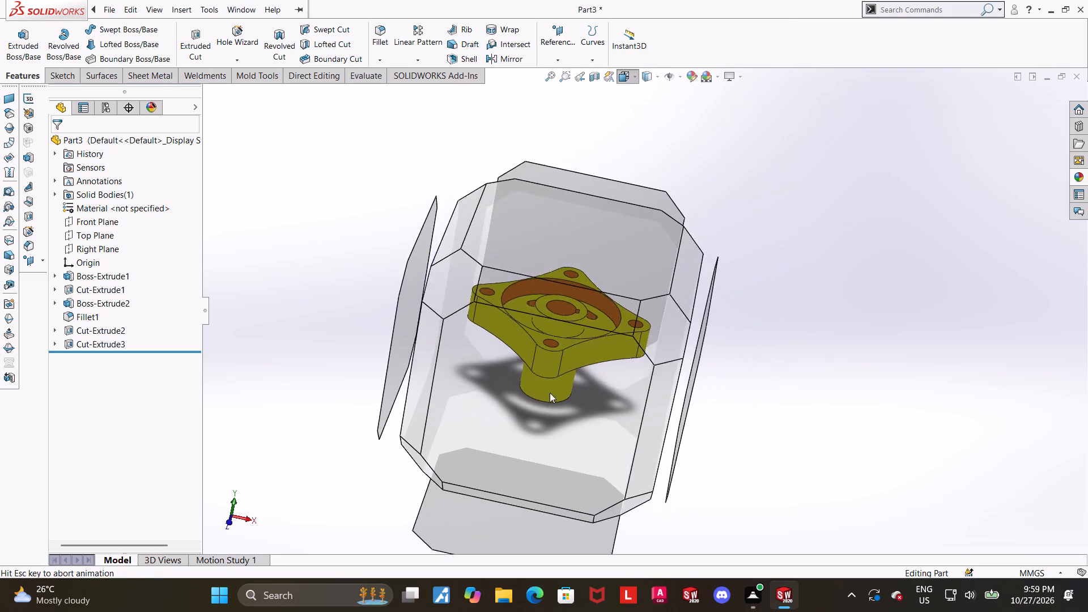
{"action": "left_click", "coordinate": [513, 396]}
{"action": "left_click", "coordinate": [597, 81]}
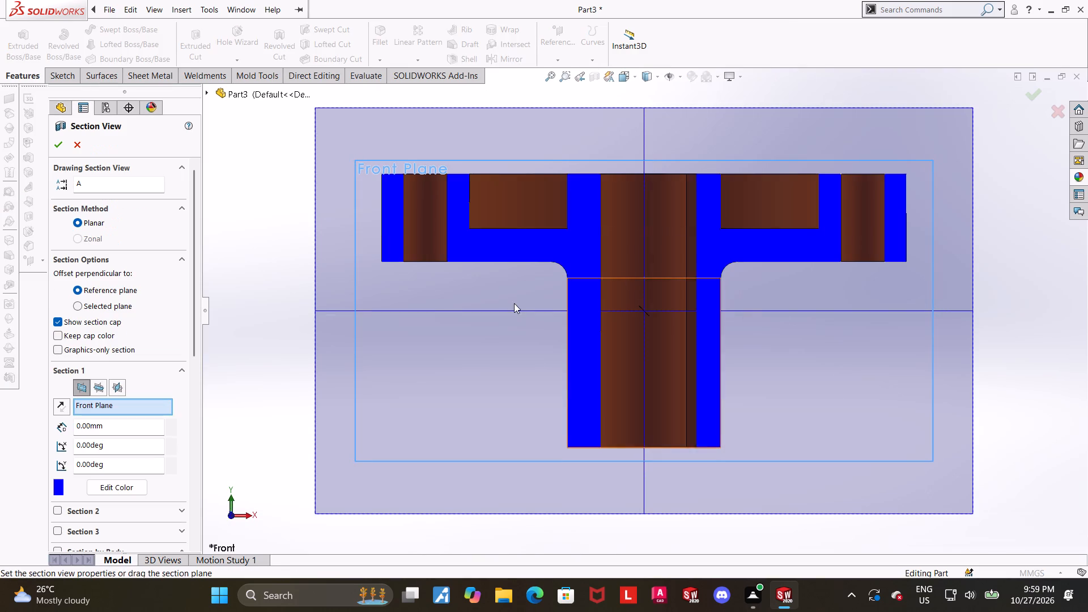
{"action": "left_click", "coordinate": [57, 138]}
Measure the distance across the sectioned bore, from its plain wall edge to the opposite notch edge.
{"action": "scroll", "coordinate": [457, 350], "scroll_direction": "up", "scroll_amount": 1}
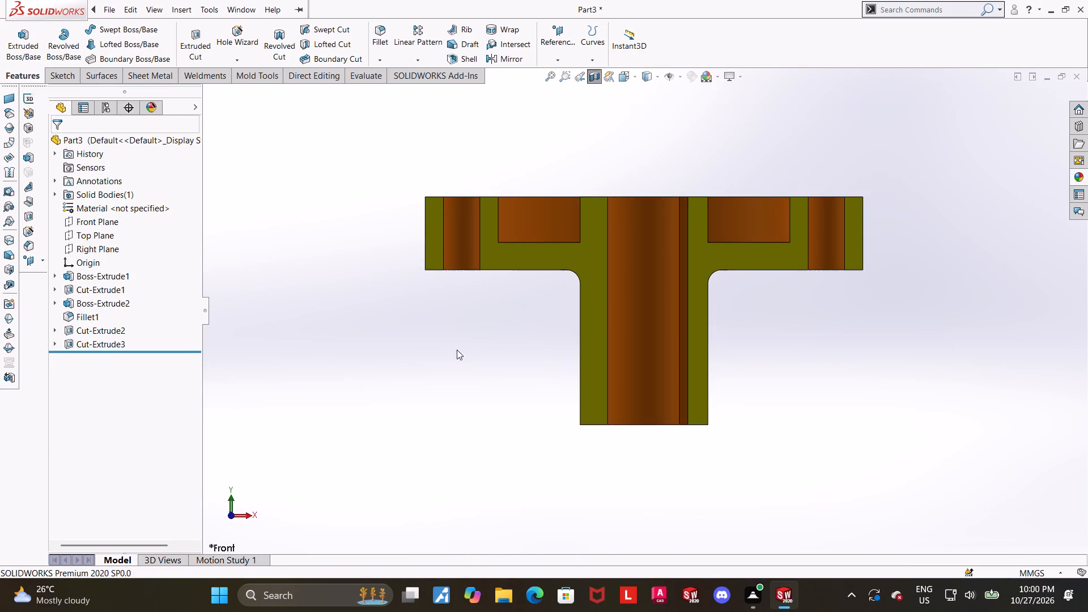
{"action": "scroll", "coordinate": [638, 265], "scroll_direction": "down", "scroll_amount": 1}
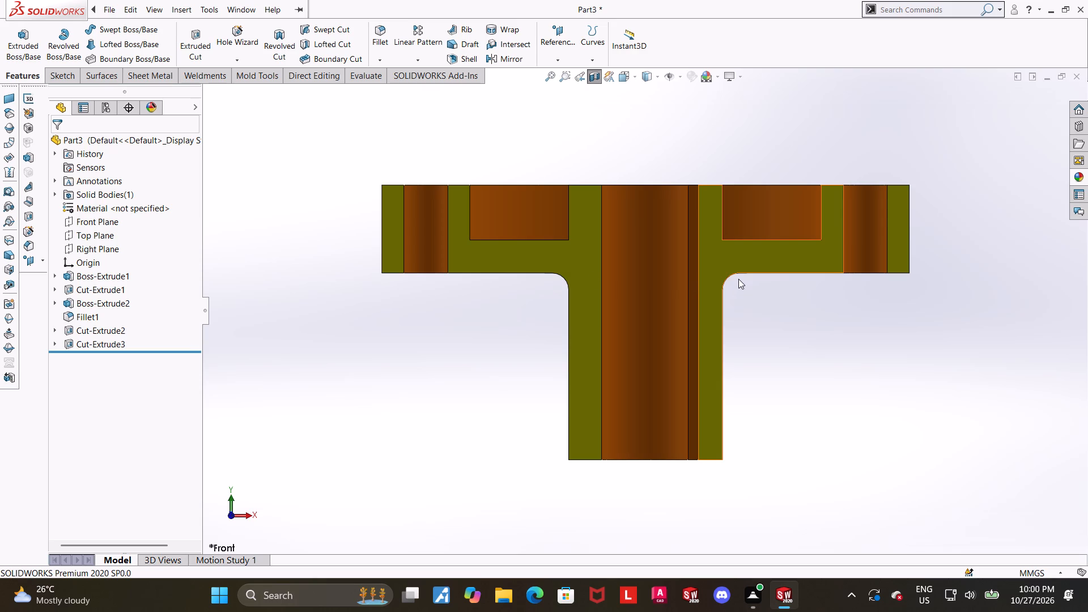
{"action": "scroll", "coordinate": [736, 252], "scroll_direction": "down", "scroll_amount": 2}
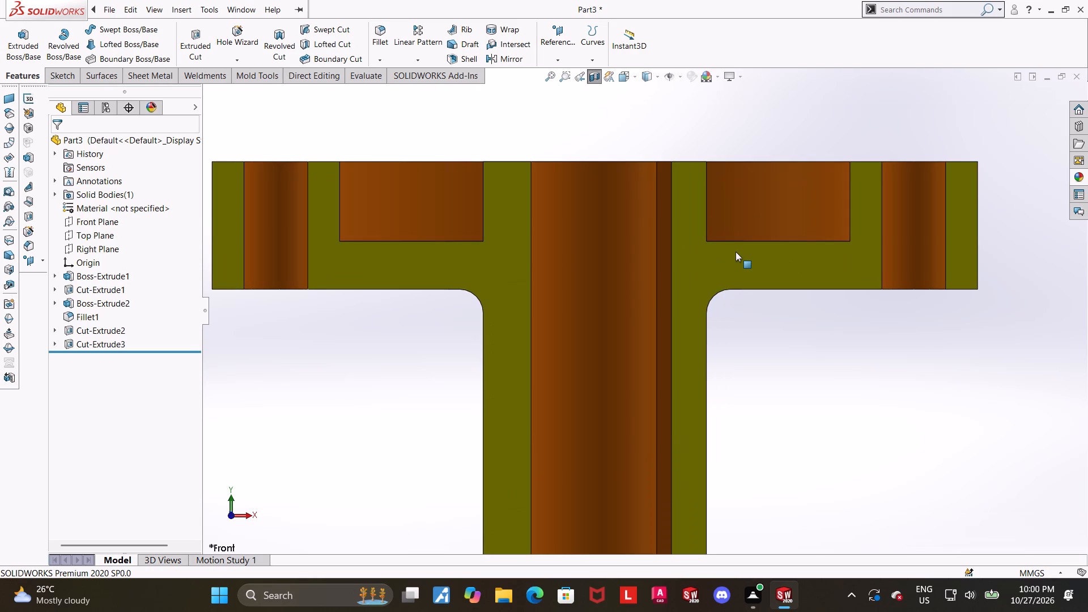
{"action": "scroll", "coordinate": [736, 252], "scroll_direction": "down", "scroll_amount": 1}
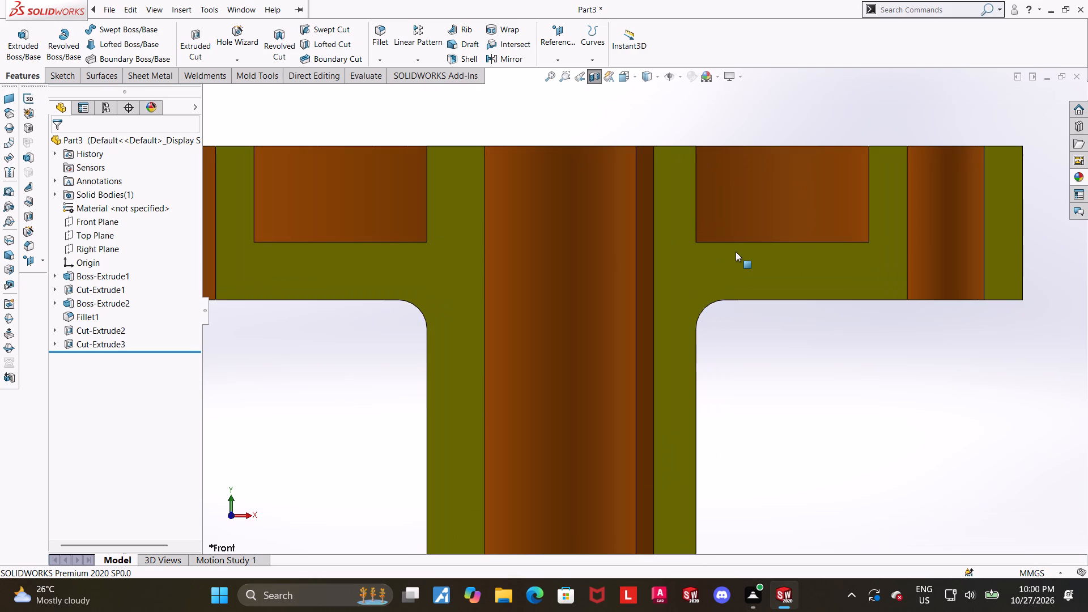
{"action": "scroll", "coordinate": [755, 248], "scroll_direction": "up", "scroll_amount": 1}
{"action": "scroll", "coordinate": [755, 248], "scroll_direction": "down", "scroll_amount": 1}
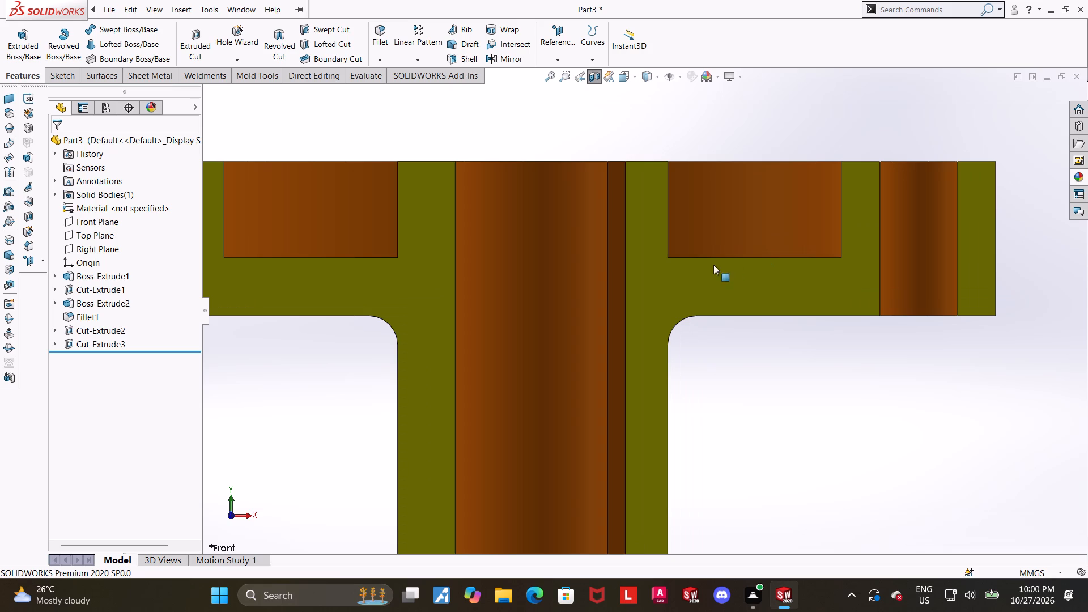
{"action": "left_click", "coordinate": [365, 74]}
{"action": "left_click", "coordinate": [117, 53]}
{"action": "middle_click_drag", "start_coordinate": [566, 257], "coordinate": [551, 265]}
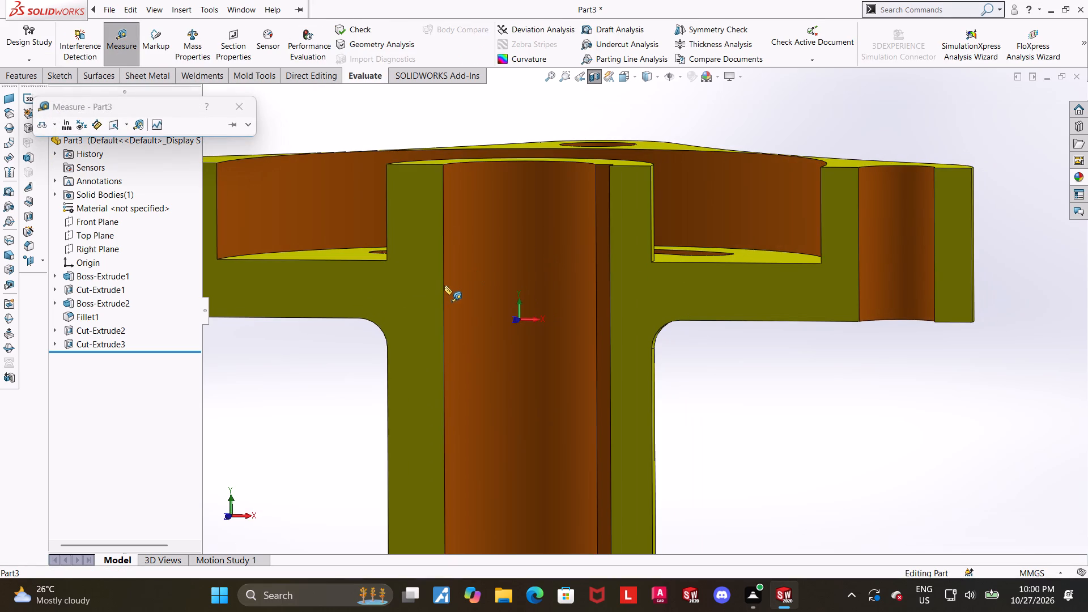
{"action": "left_click", "coordinate": [444, 285]}
{"action": "left_click", "coordinate": [611, 314]}
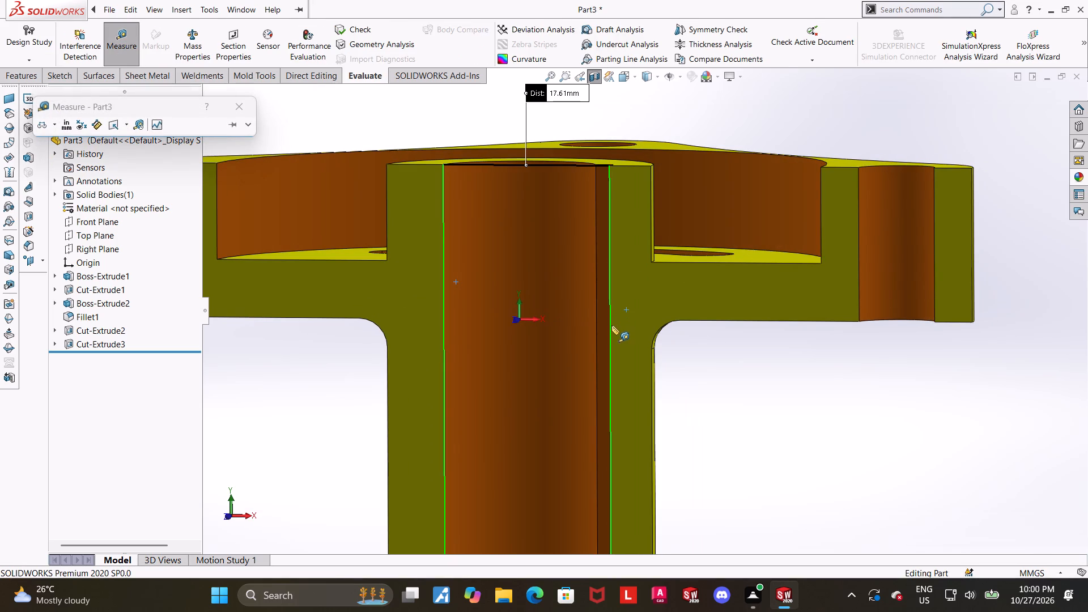
{"action": "scroll", "coordinate": [611, 326], "scroll_direction": "up", "scroll_amount": 1}
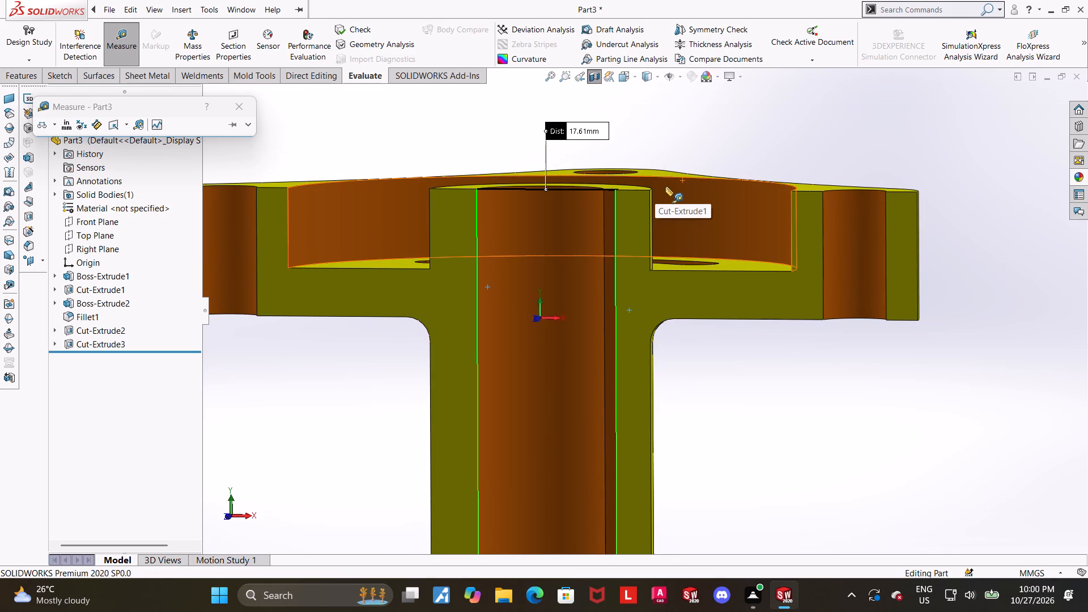
{"action": "scroll", "coordinate": [665, 187], "scroll_direction": "up", "scroll_amount": 1}
{"action": "key", "text": "Escape"}
Turn off the section view to show the whole part.
{"action": "middle_click_drag", "start_coordinate": [669, 188], "coordinate": [671, 292]}
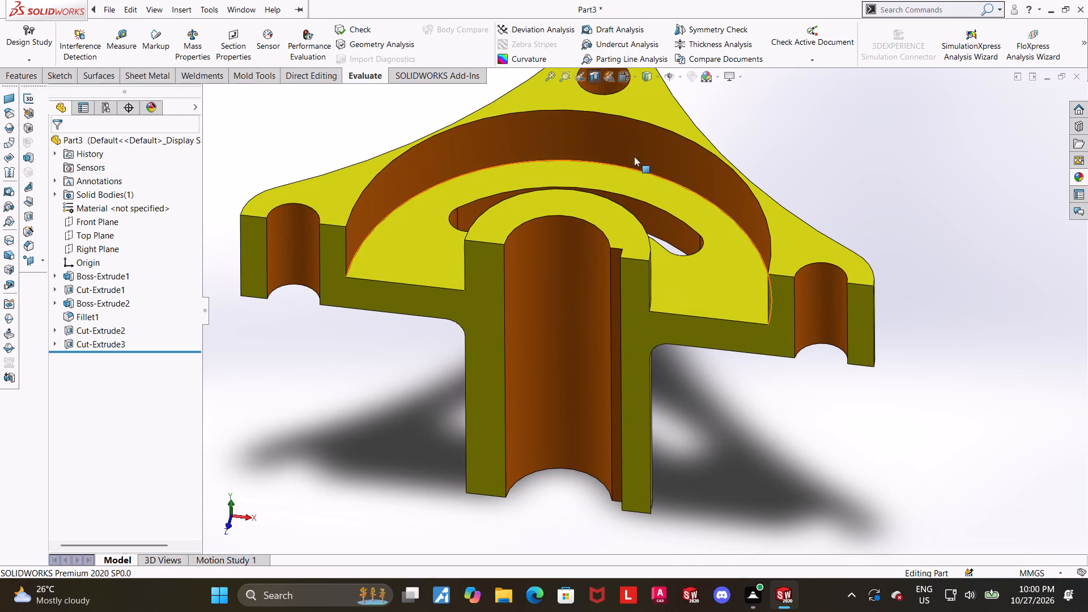
{"action": "key", "text": "Escape"}
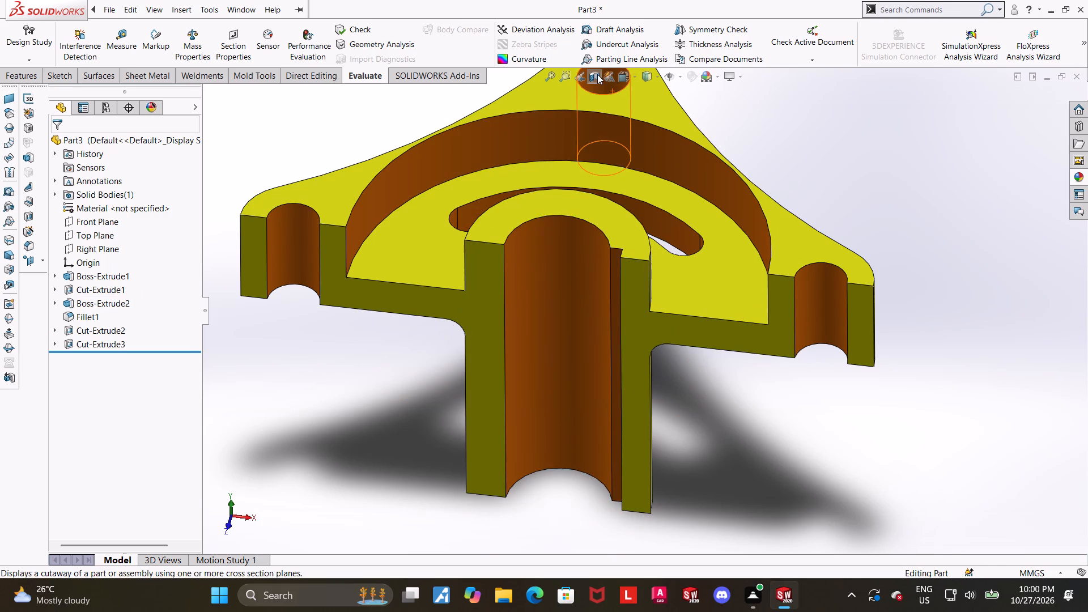
{"action": "left_click", "coordinate": [597, 74]}
Open the notched bore's sketch for editing and view it face-on.
{"action": "left_click", "coordinate": [59, 331]}
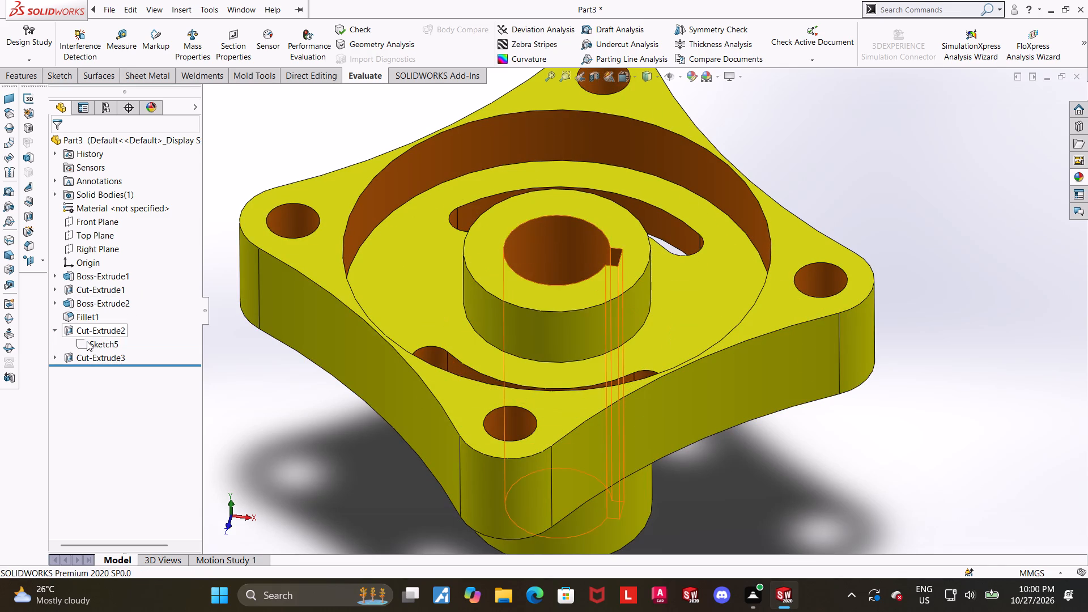
{"action": "left_click", "coordinate": [87, 341]}
{"action": "left_click", "coordinate": [102, 308]}
{"action": "left_click", "coordinate": [96, 347]}
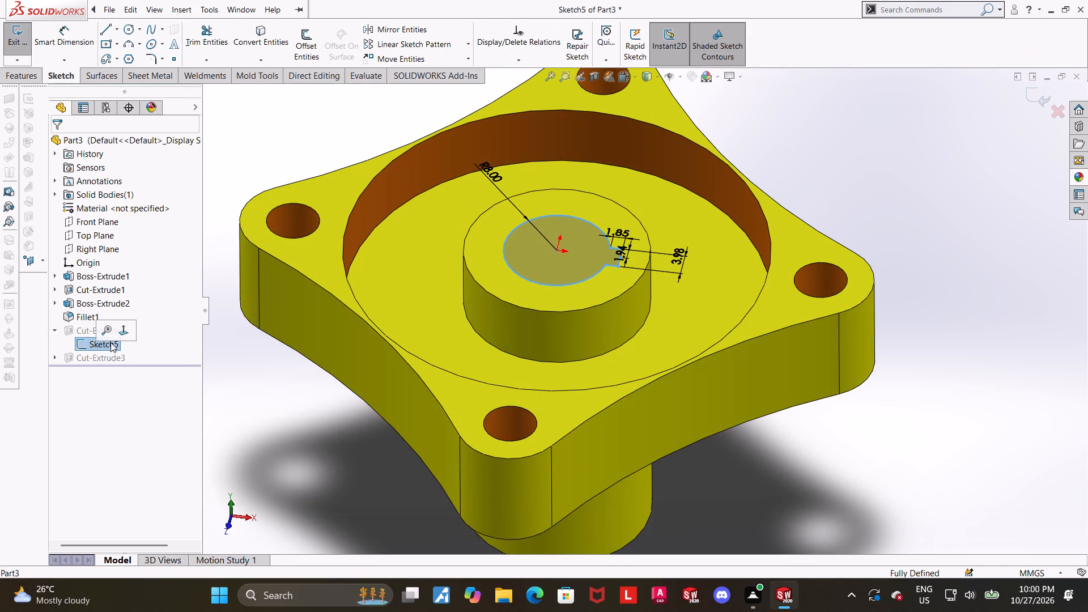
{"action": "left_click", "coordinate": [123, 330]}
{"action": "left_click", "coordinate": [964, 428]}
{"action": "scroll", "coordinate": [681, 322], "scroll_direction": "down", "scroll_amount": 5}
{"action": "scroll", "coordinate": [713, 282], "scroll_direction": "down", "scroll_amount": 3}
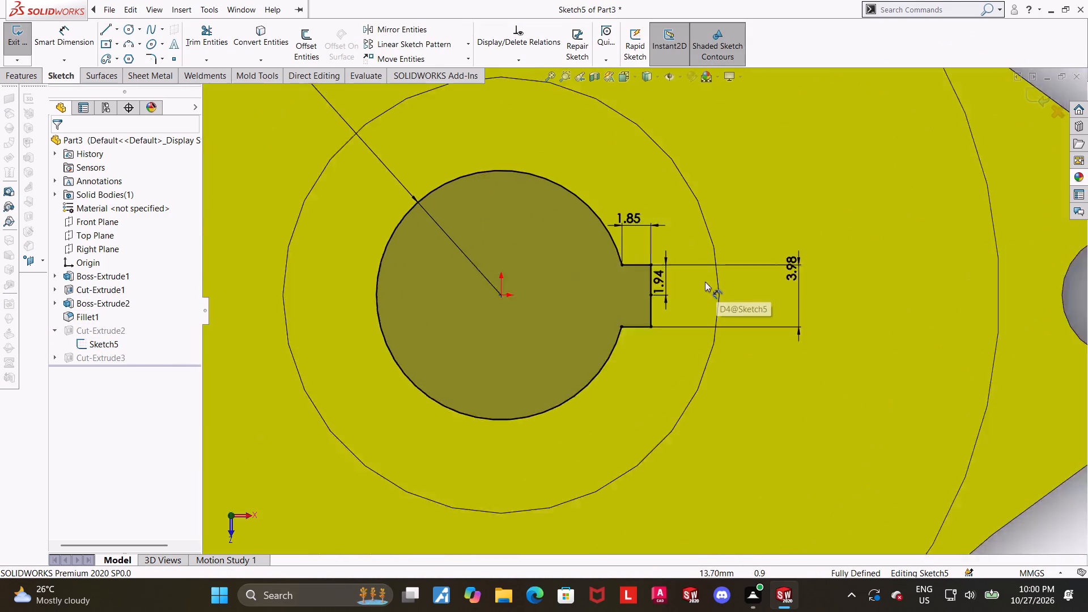
{"action": "scroll", "coordinate": [705, 282], "scroll_direction": "down", "scroll_amount": 1}
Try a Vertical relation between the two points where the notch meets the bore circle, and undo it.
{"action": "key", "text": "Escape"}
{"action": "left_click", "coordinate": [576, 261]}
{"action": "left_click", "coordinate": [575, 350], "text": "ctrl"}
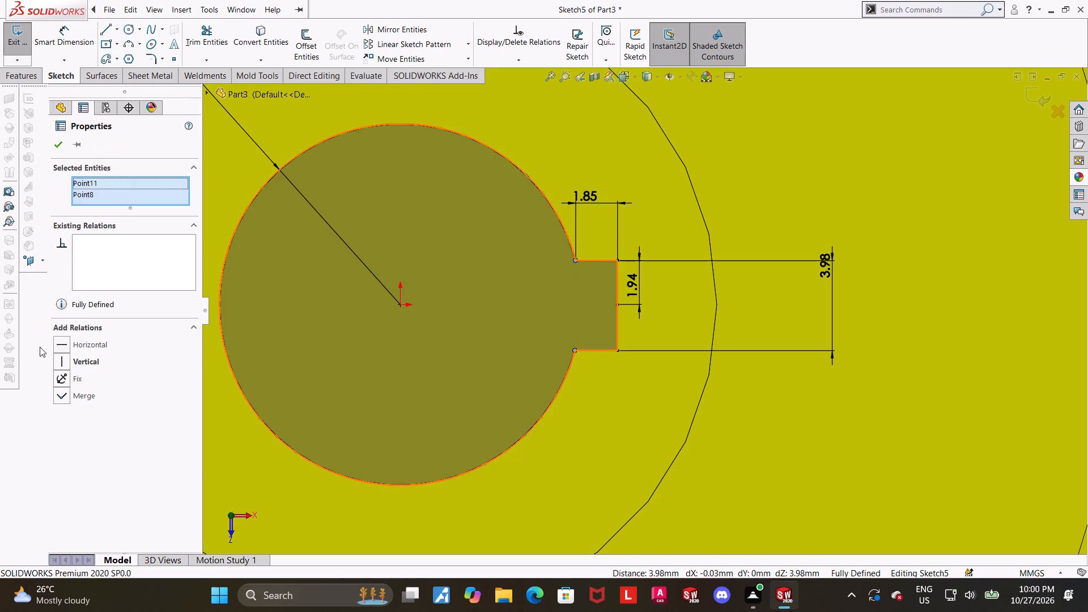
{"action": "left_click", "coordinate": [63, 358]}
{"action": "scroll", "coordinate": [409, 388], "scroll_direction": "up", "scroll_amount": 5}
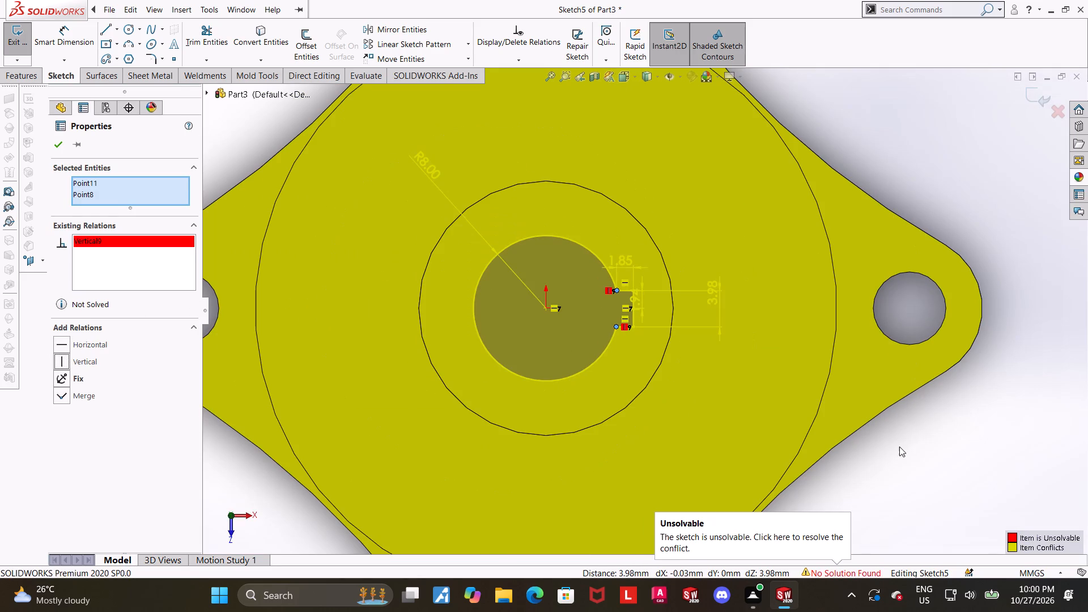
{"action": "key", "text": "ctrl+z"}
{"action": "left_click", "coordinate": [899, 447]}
Examine the notch's geometry and dimensions in the bore sketch.
{"action": "scroll", "coordinate": [611, 303], "scroll_direction": "down", "scroll_amount": 4}
{"action": "key", "text": "Escape"}
{"action": "scroll", "coordinate": [771, 399], "scroll_direction": "up", "scroll_amount": 5}
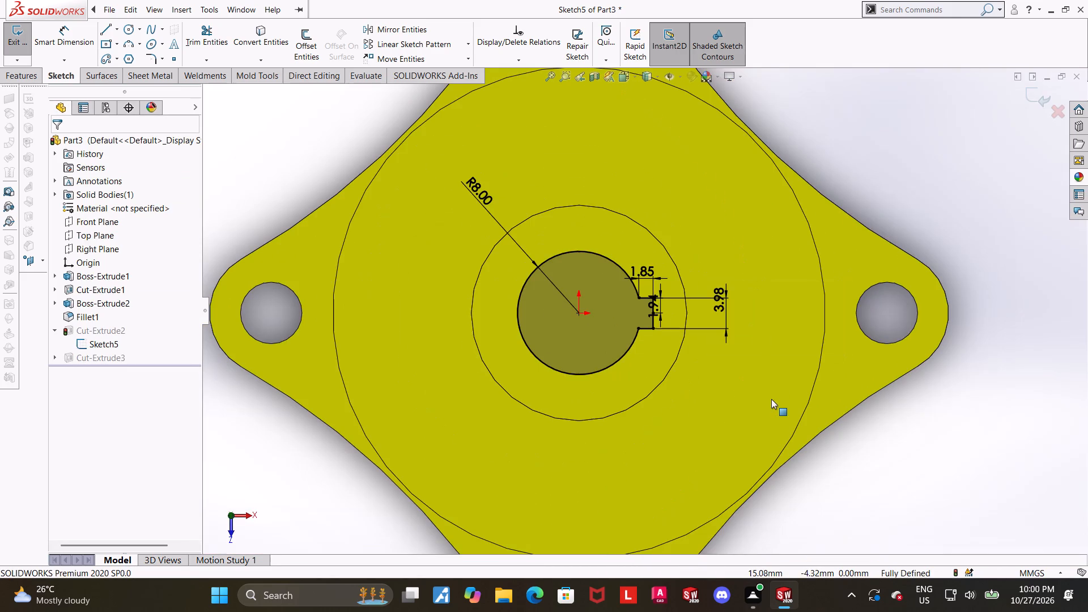
{"action": "key", "text": "Escape"}
{"action": "left_click", "coordinate": [912, 421]}
{"action": "scroll", "coordinate": [618, 328], "scroll_direction": "down", "scroll_amount": 2}
{"action": "scroll", "coordinate": [713, 293], "scroll_direction": "down", "scroll_amount": 3}
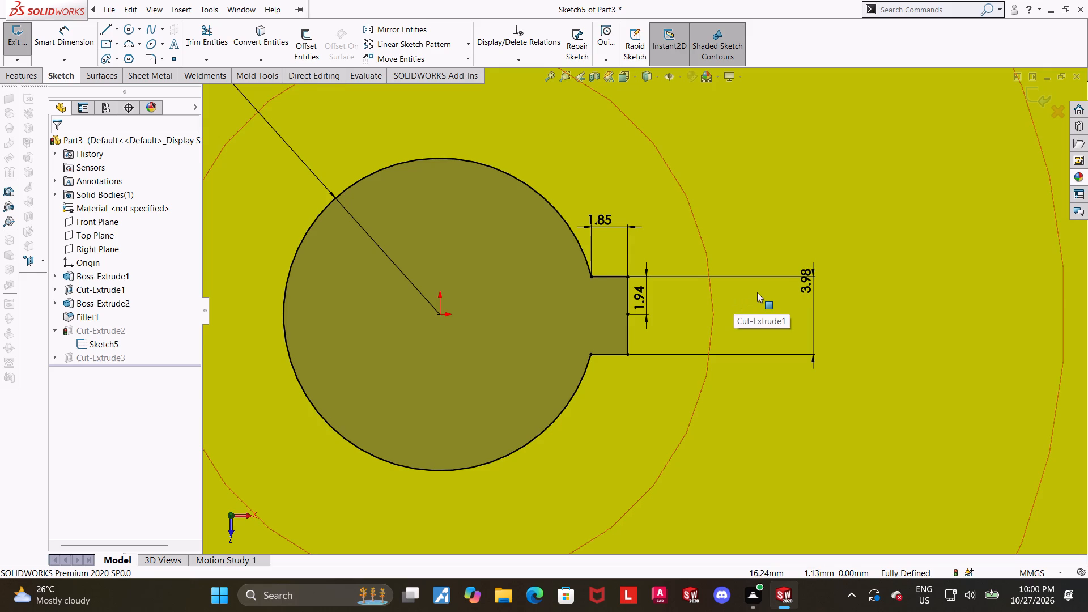
{"action": "scroll", "coordinate": [757, 292], "scroll_direction": "down", "scroll_amount": 2}
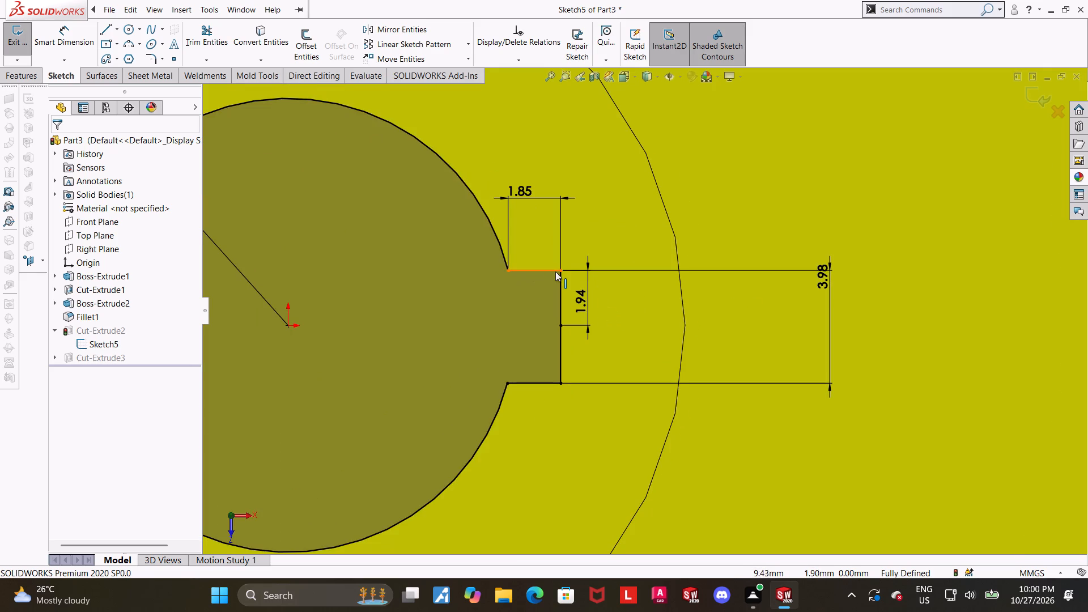
{"action": "scroll", "coordinate": [581, 305], "scroll_direction": "up", "scroll_amount": 3}
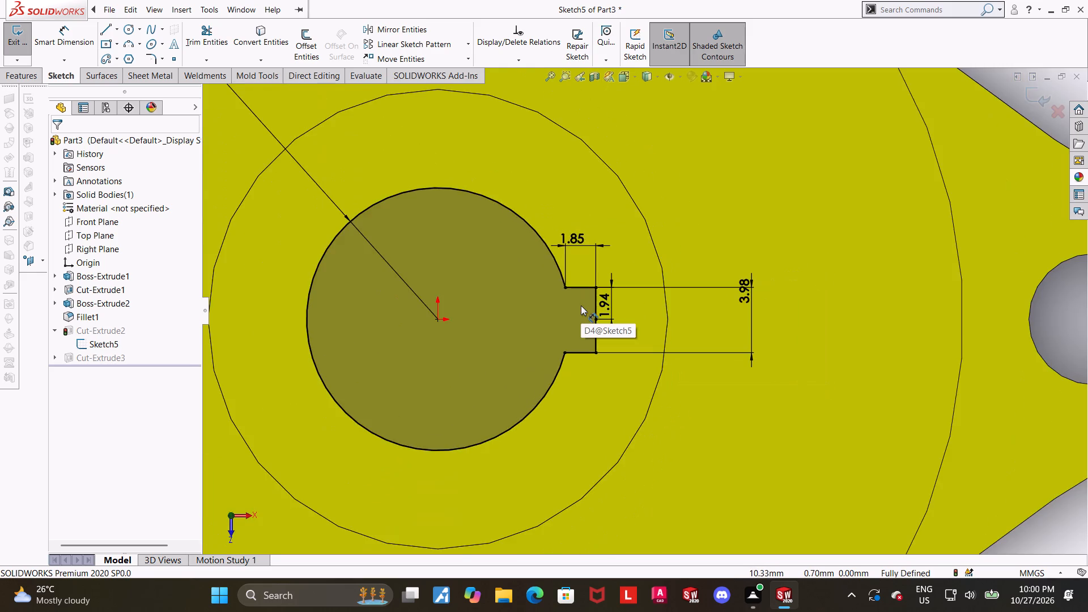
{"action": "scroll", "coordinate": [581, 305], "scroll_direction": "up", "scroll_amount": 6}
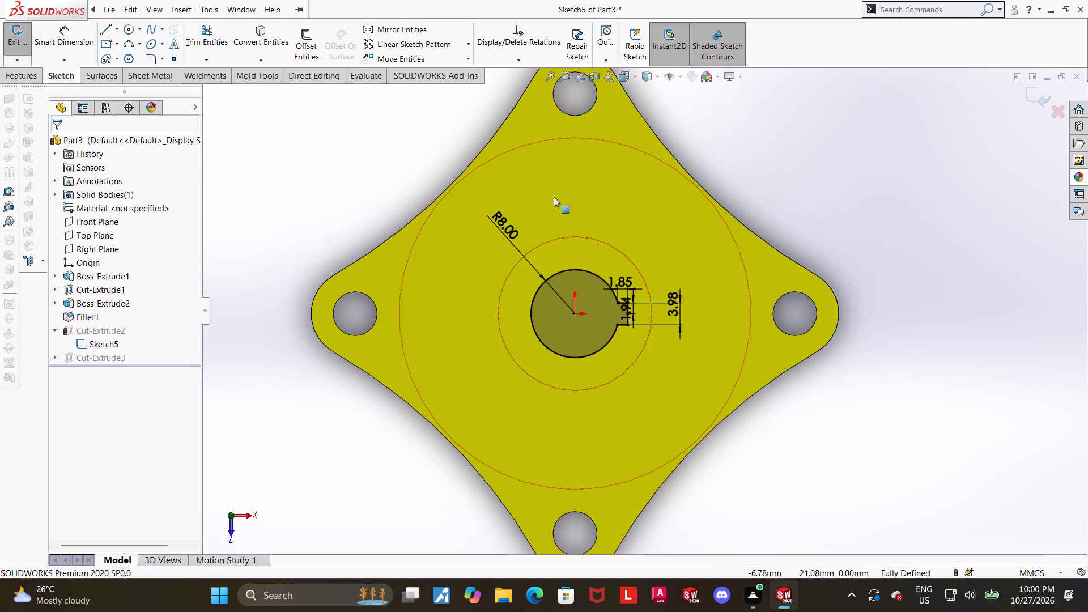
{"action": "scroll", "coordinate": [647, 297], "scroll_direction": "down", "scroll_amount": 5}
{"action": "key", "text": "Escape"}
{"action": "left_click", "coordinate": [1039, 521]}
{"action": "scroll", "coordinate": [608, 342], "scroll_direction": "down", "scroll_amount": 3}
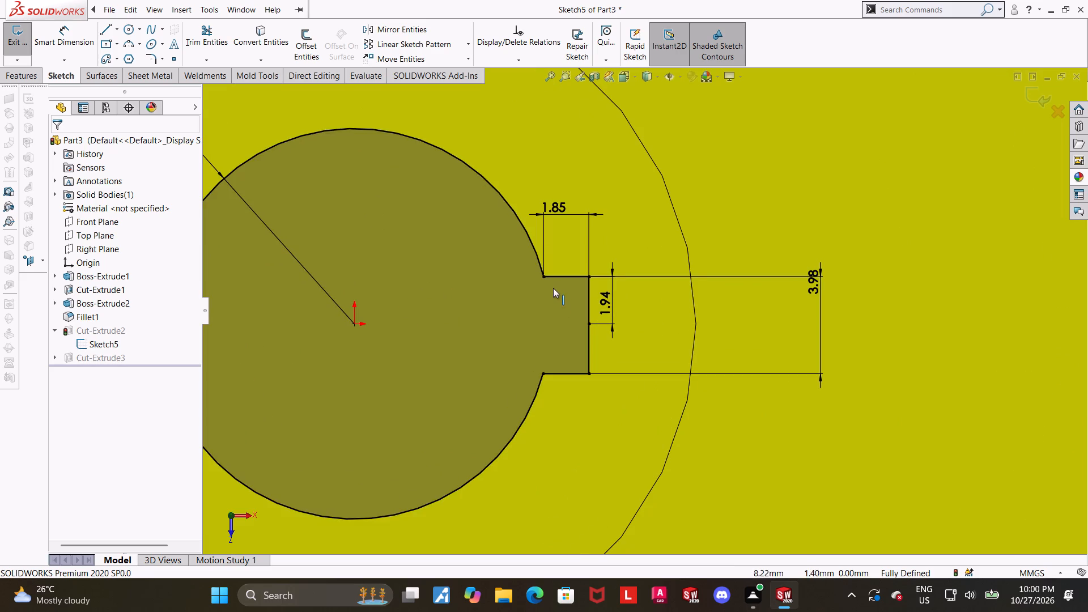
Test whether the notch's upper corner point on the bore circle can be moved, and inspect the sketch around it.
{"action": "left_click_drag", "start_coordinate": [542, 274], "coordinate": [543, 314]}
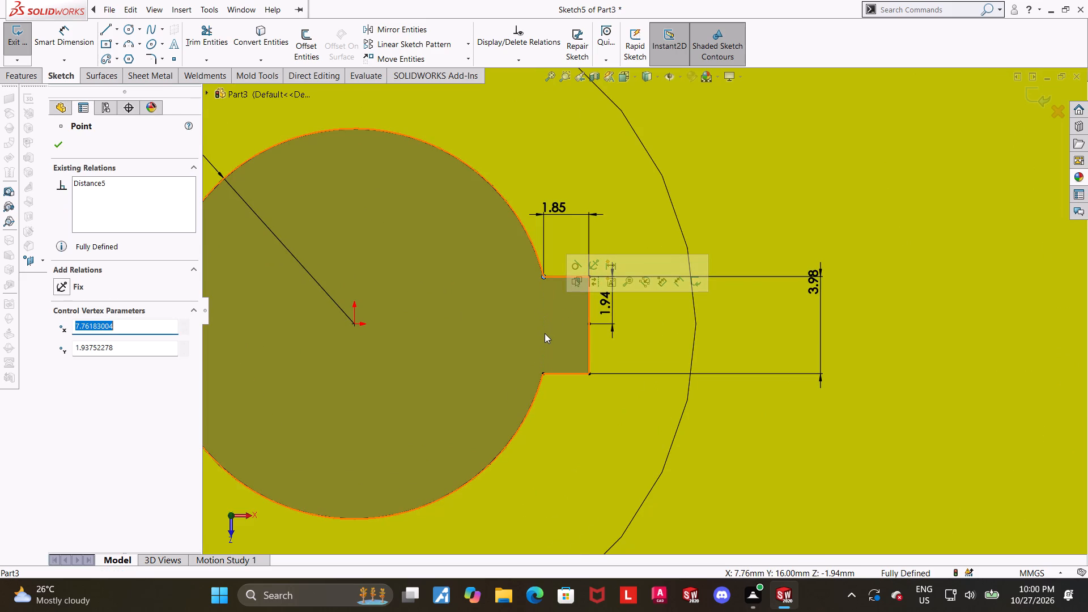
{"action": "key", "text": "Escape"}
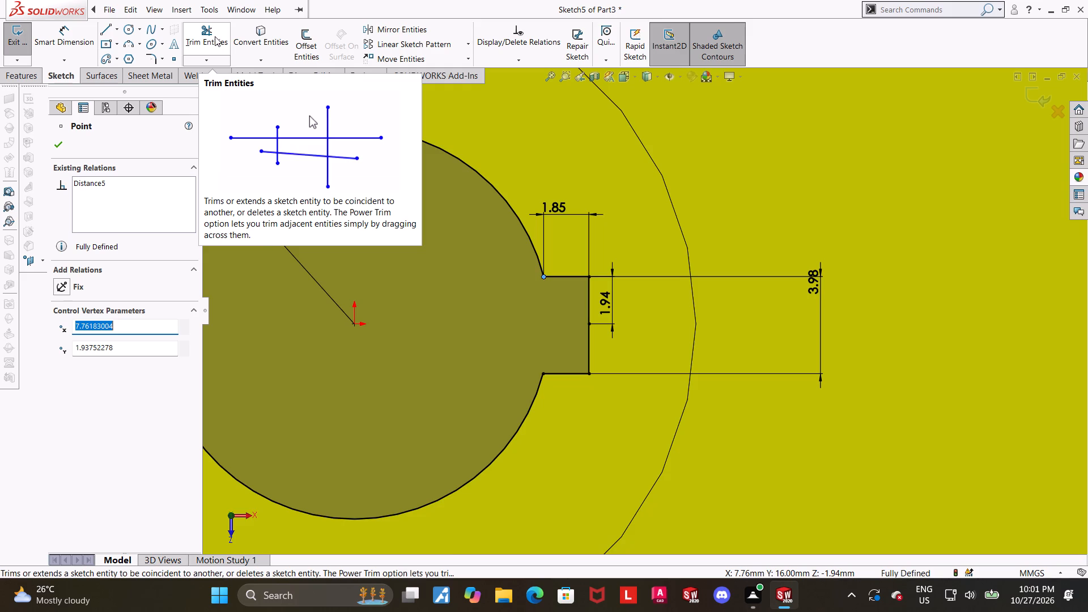
{"action": "key", "text": "Escape"}
{"action": "scroll", "coordinate": [885, 351], "scroll_direction": "up", "scroll_amount": 3}
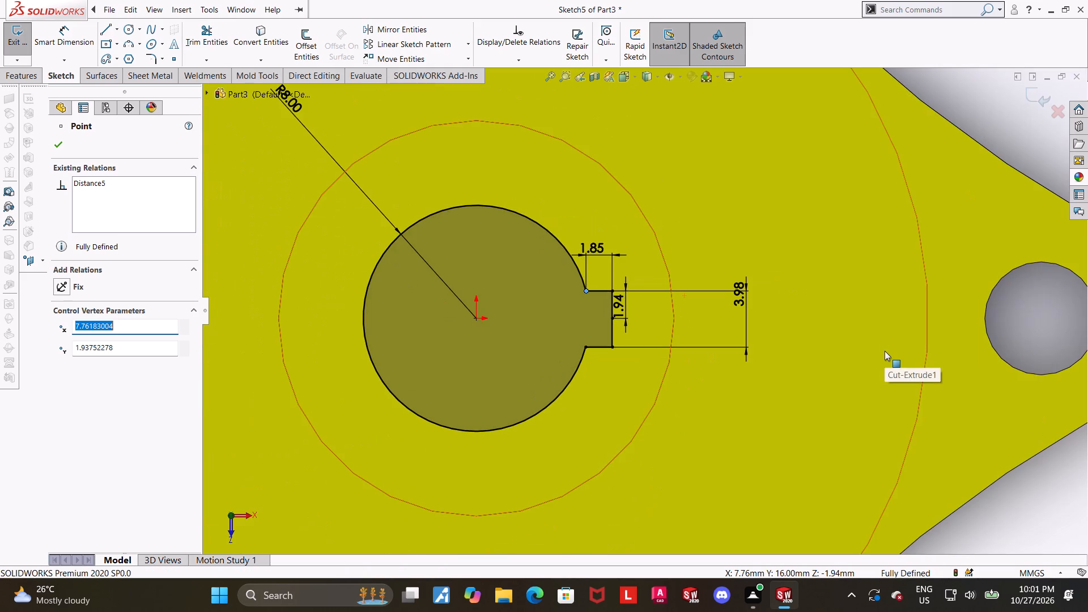
{"action": "scroll", "coordinate": [885, 351], "scroll_direction": "up", "scroll_amount": 4}
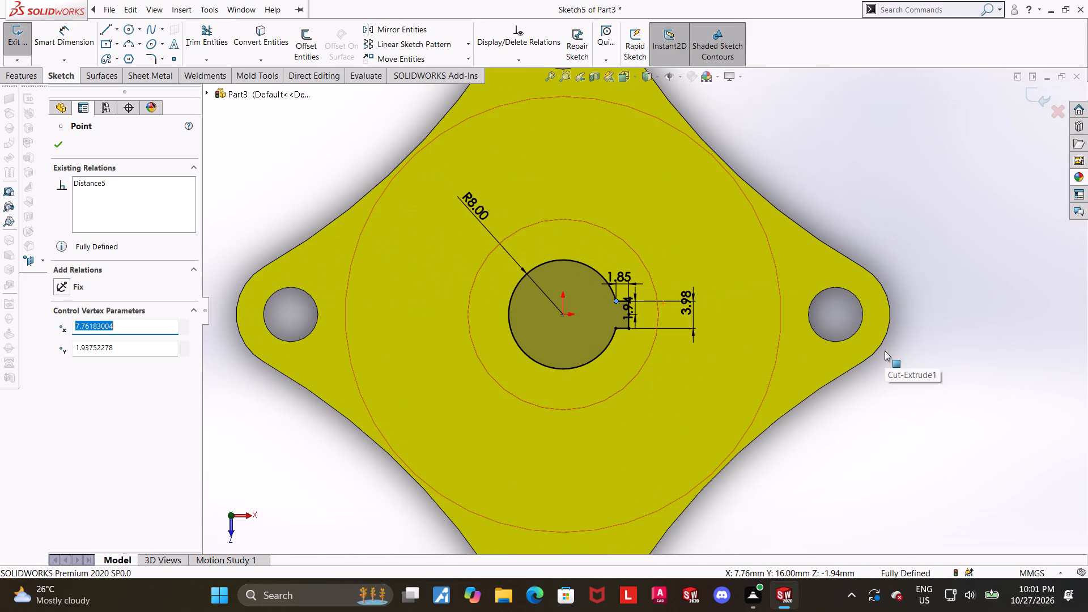
{"action": "scroll", "coordinate": [712, 324], "scroll_direction": "down", "scroll_amount": 3}
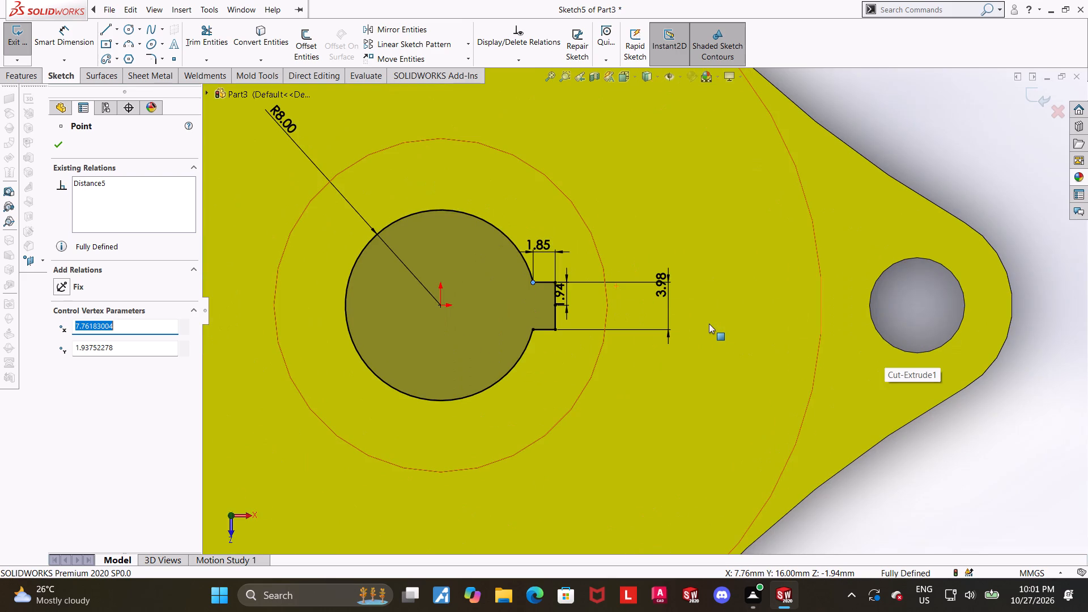
{"action": "scroll", "coordinate": [709, 324], "scroll_direction": "down", "scroll_amount": 3}
{"action": "key", "text": "Escape"}
{"action": "key", "text": "Escape"}
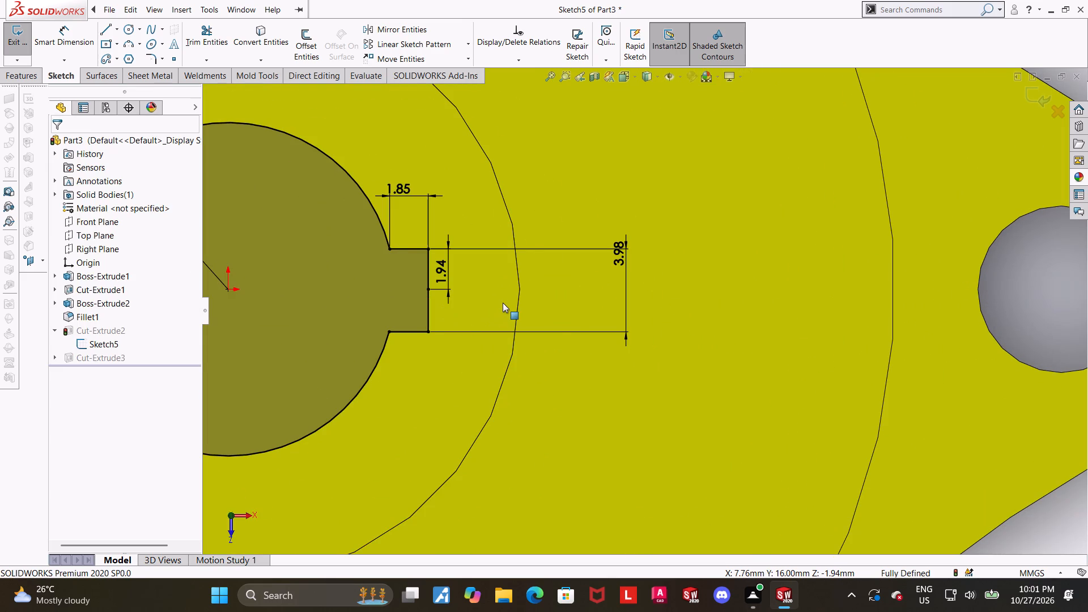
{"action": "scroll", "coordinate": [416, 246], "scroll_direction": "down", "scroll_amount": 9}
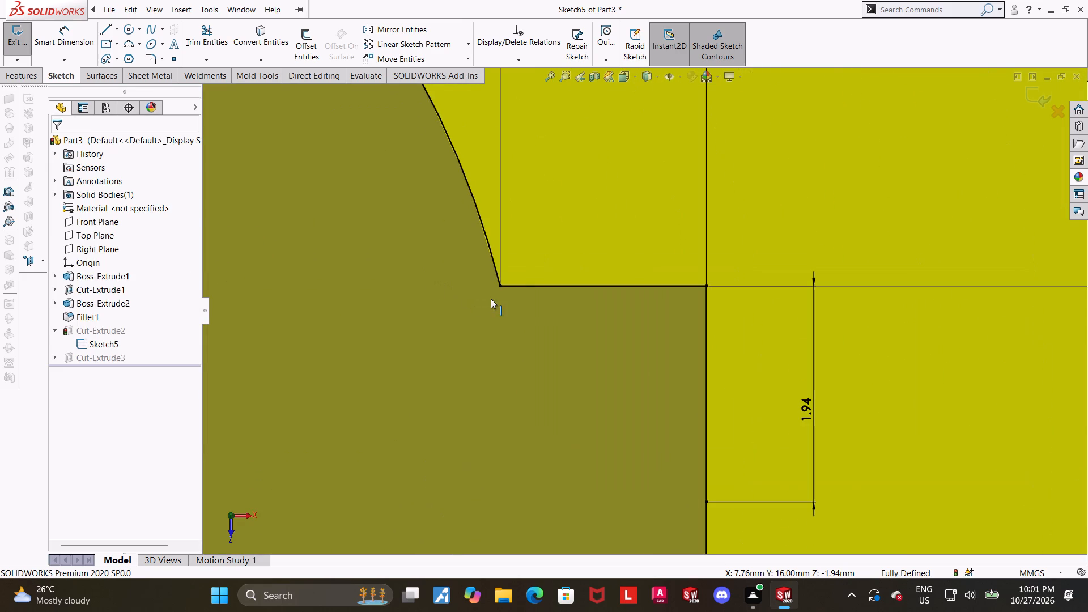
{"action": "scroll", "coordinate": [491, 299], "scroll_direction": "up", "scroll_amount": 16}
Exit the bore sketch and return to the full part.
{"action": "left_click", "coordinate": [909, 431]}
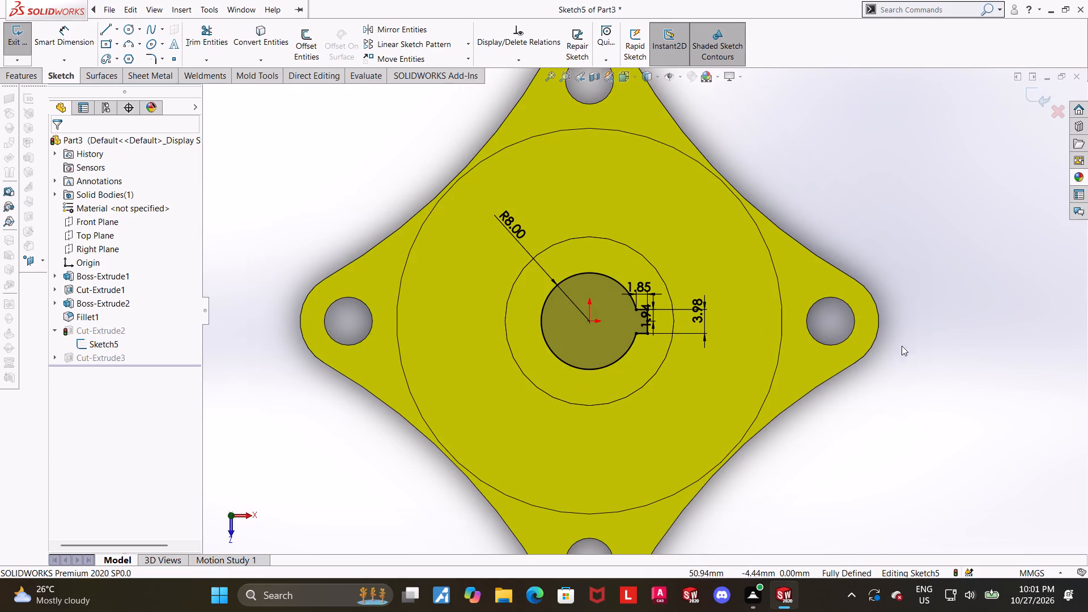
{"action": "left_click", "coordinate": [1027, 96]}
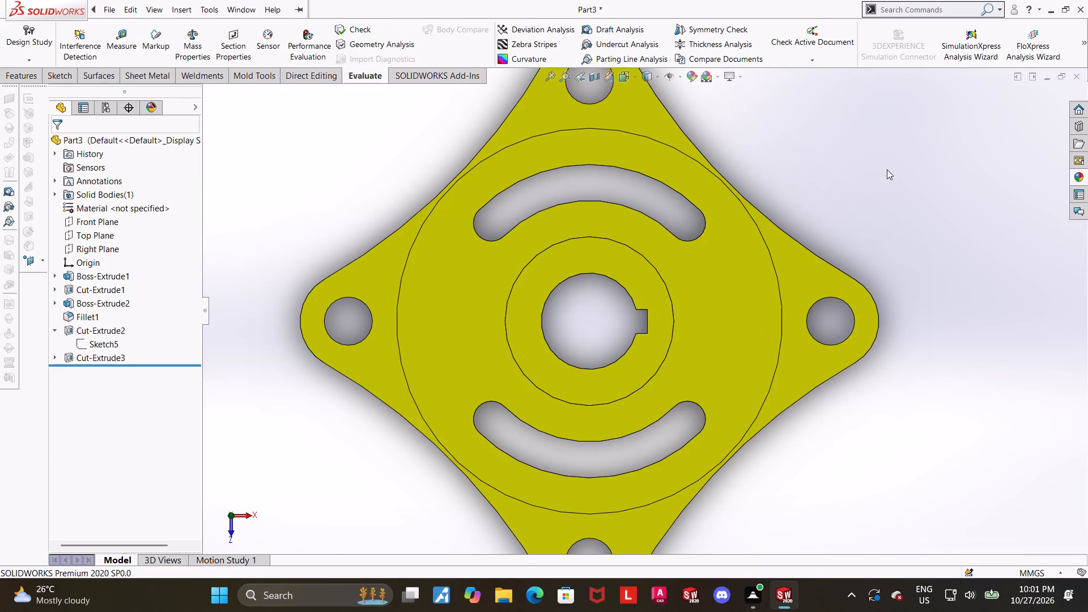
Show the finished flange in isometric view and examine its pocket, holes, notched bore and arc slots.
{"action": "key", "text": "ctrl+7"}
{"action": "left_click", "coordinate": [868, 296]}
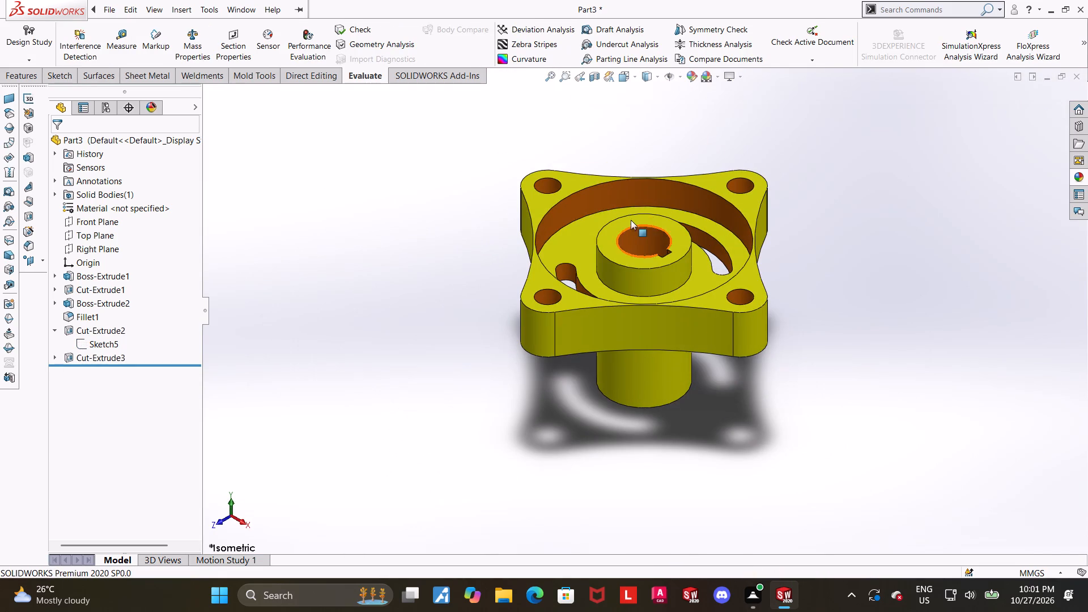
{"action": "scroll", "coordinate": [632, 220], "scroll_direction": "down", "scroll_amount": 3}
{"action": "scroll", "coordinate": [915, 311], "scroll_direction": "up", "scroll_amount": 1}
{"action": "scroll", "coordinate": [818, 432], "scroll_direction": "up", "scroll_amount": 2}
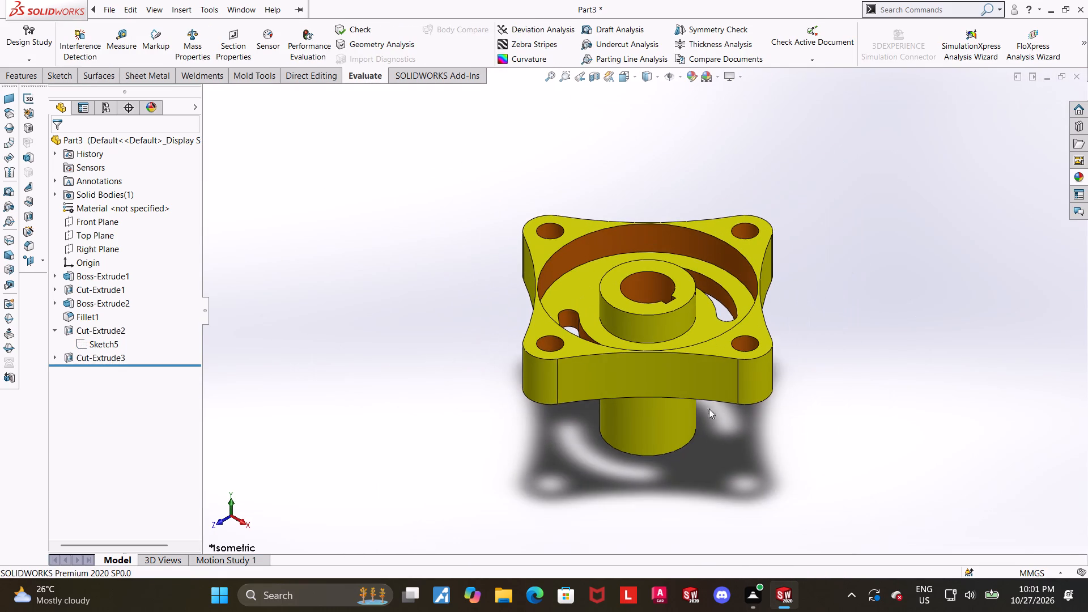
{"action": "scroll", "coordinate": [705, 415], "scroll_direction": "down", "scroll_amount": 1}
{"action": "left_click", "coordinate": [924, 464]}
{"action": "scroll", "coordinate": [746, 375], "scroll_direction": "down", "scroll_amount": 1}
{"action": "left_click", "coordinate": [917, 383]}
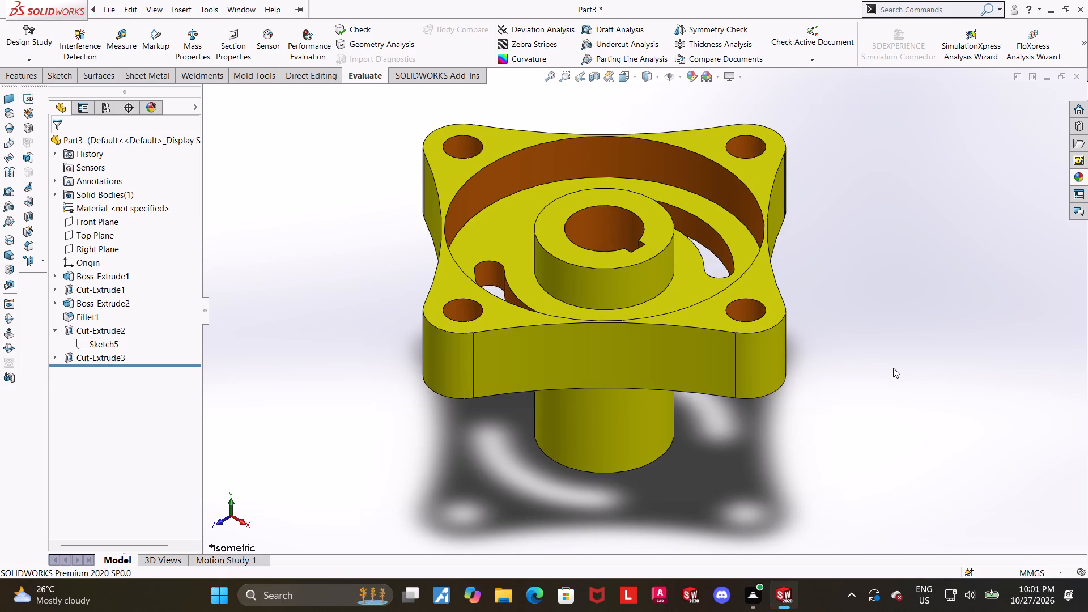
{"action": "left_click", "coordinate": [858, 413]}
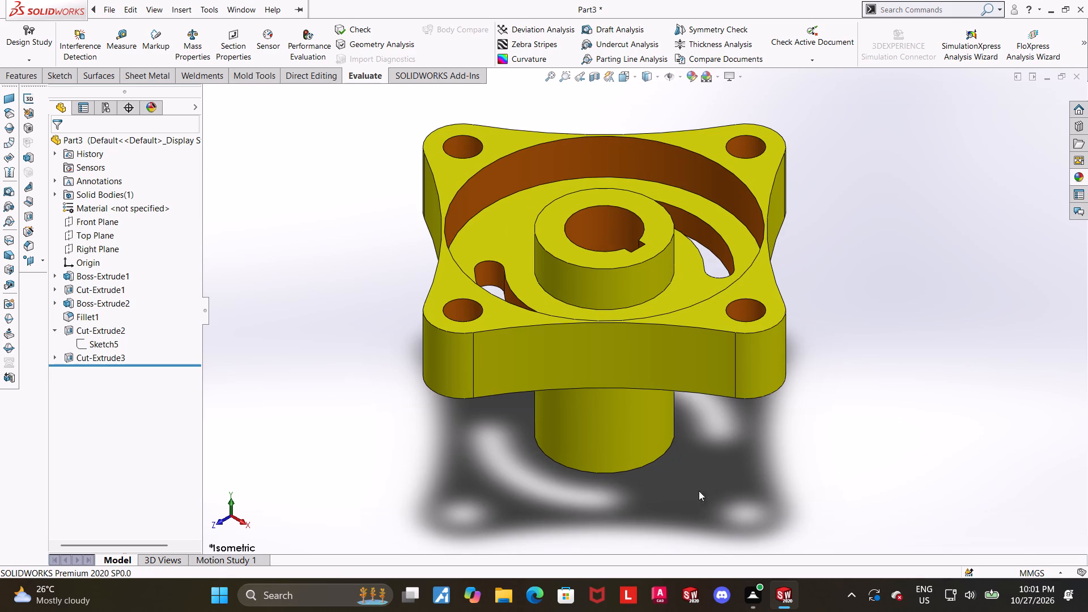
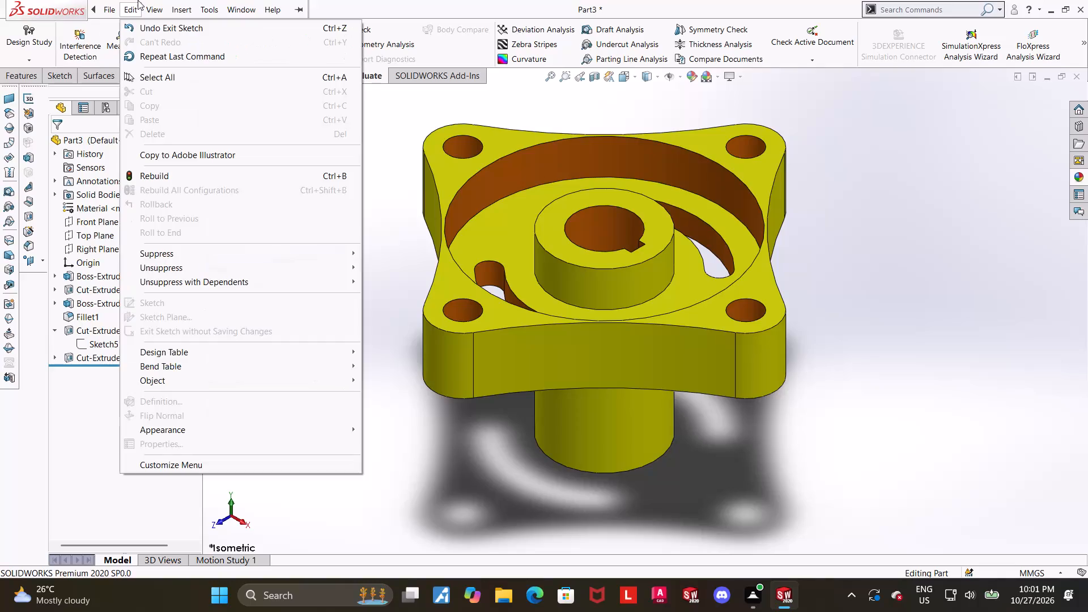
Save the part under the file name "arc slotted caster sleeve node".
{"action": "left_click", "coordinate": [143, 164]}
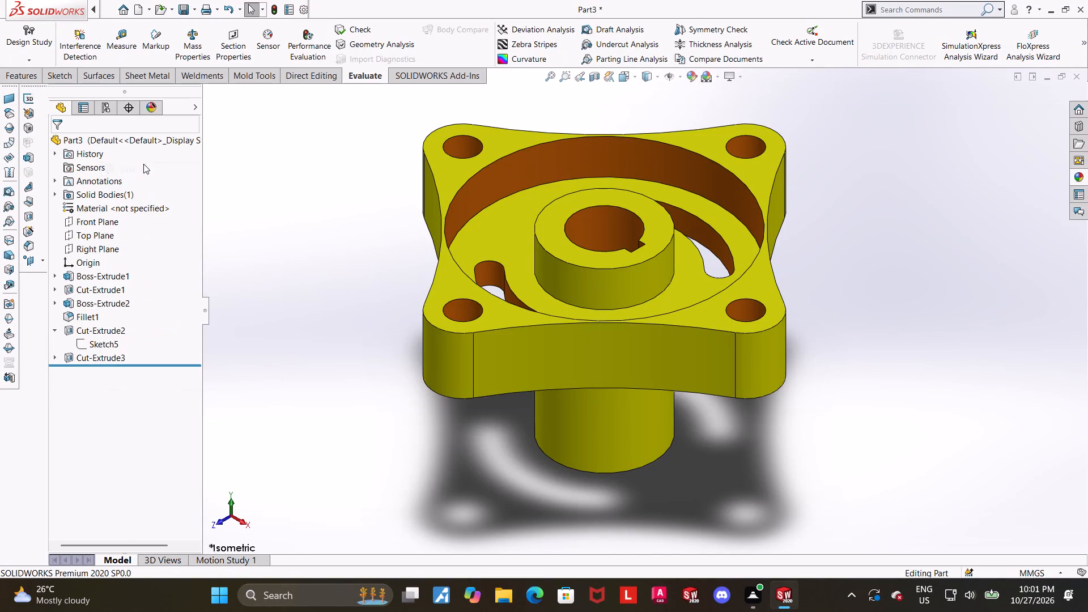
{"action": "type", "text": "arc slotted caster sleeved"}
{"action": "key", "text": "BackSpace"}
{"action": "key", "text": "space"}
{"action": "type", "text": "node"}
{"action": "key", "text": "Return"}
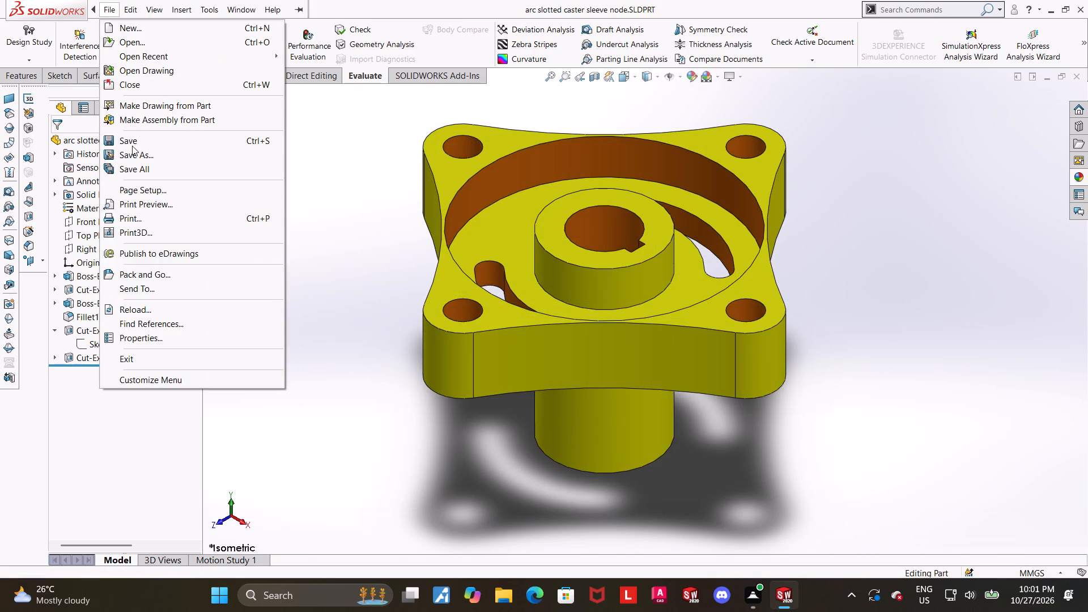
Save a copy of the flange in Adobe Portable Document Format (*.pdf).
{"action": "left_click", "coordinate": [134, 154]}
{"action": "left_click", "coordinate": [444, 318]}
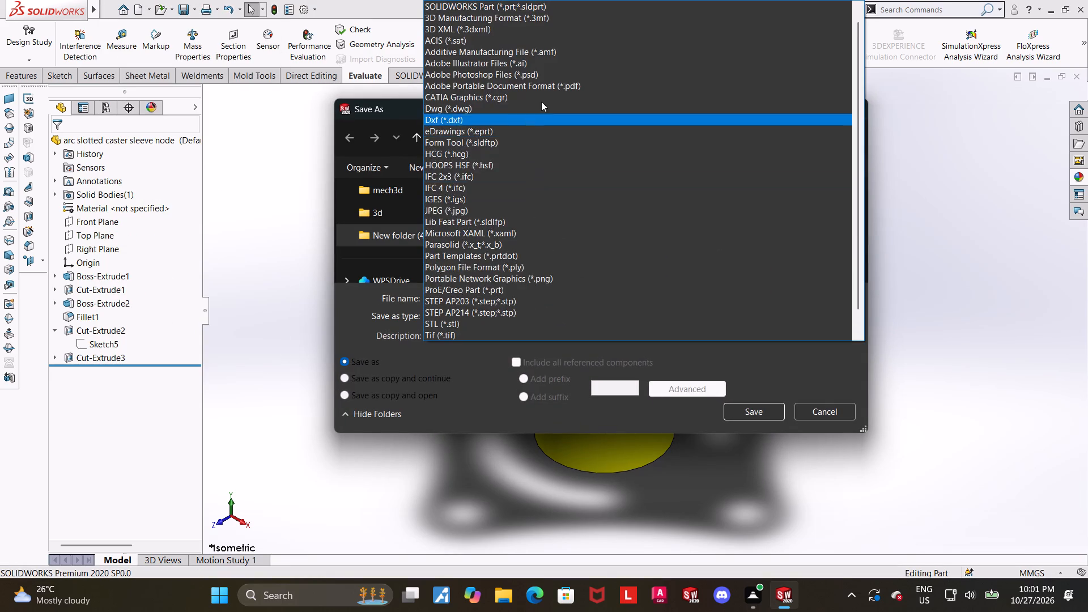
{"action": "left_click", "coordinate": [543, 88]}
{"action": "left_click", "coordinate": [757, 437]}
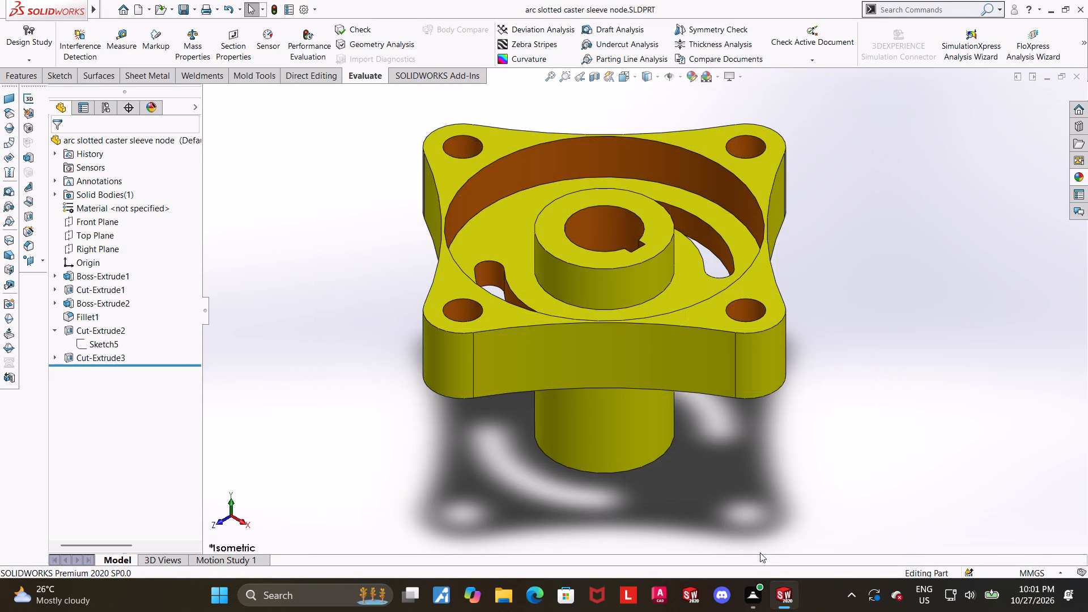